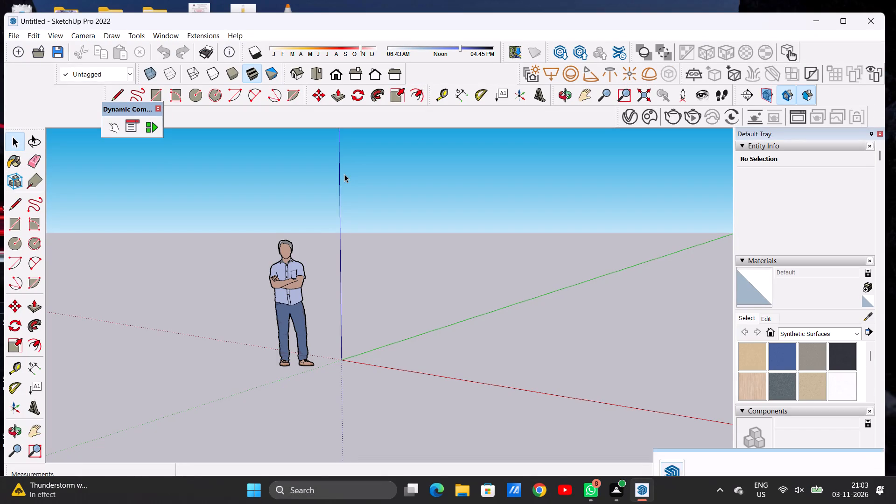
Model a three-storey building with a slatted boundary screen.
Switch to the standard Top view and start a rectangle in the empty area away from the scale figure.
left_click(319, 77)
left_click(585, 187)
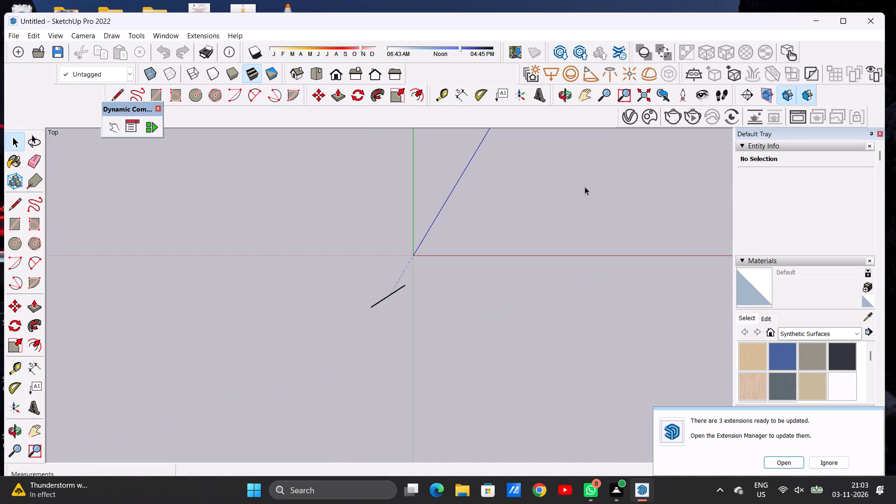
left_click(589, 93)
left_click_drag(609, 160, 559, 236)
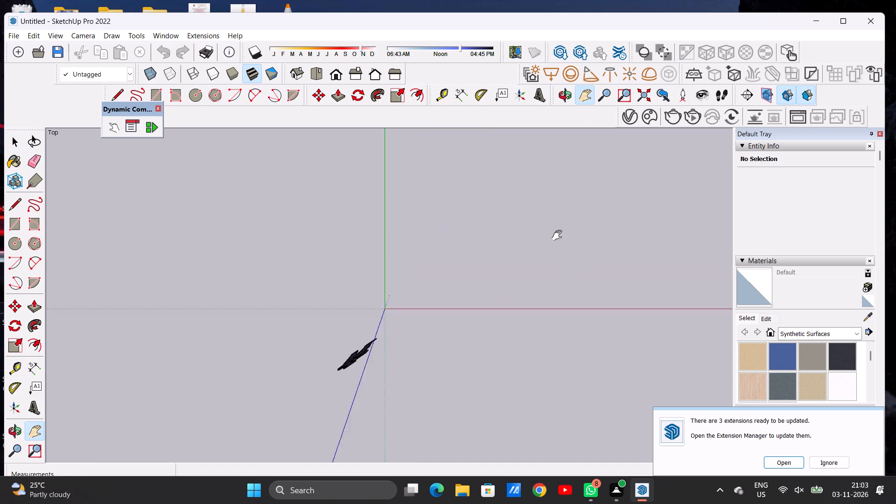
left_click_drag(559, 236, 449, 322)
left_click_drag(522, 273, 371, 286)
left_click_drag(473, 255, 435, 277)
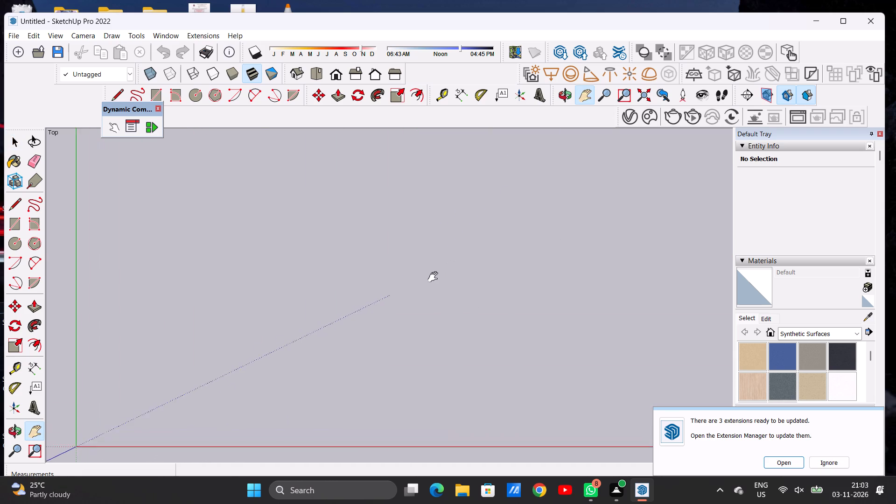
left_click_drag(435, 277, 402, 290)
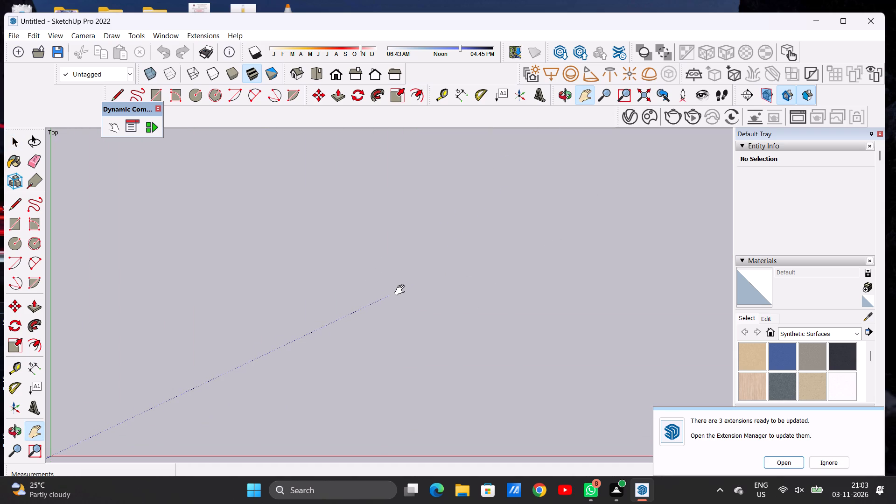
key("space")
type("R")
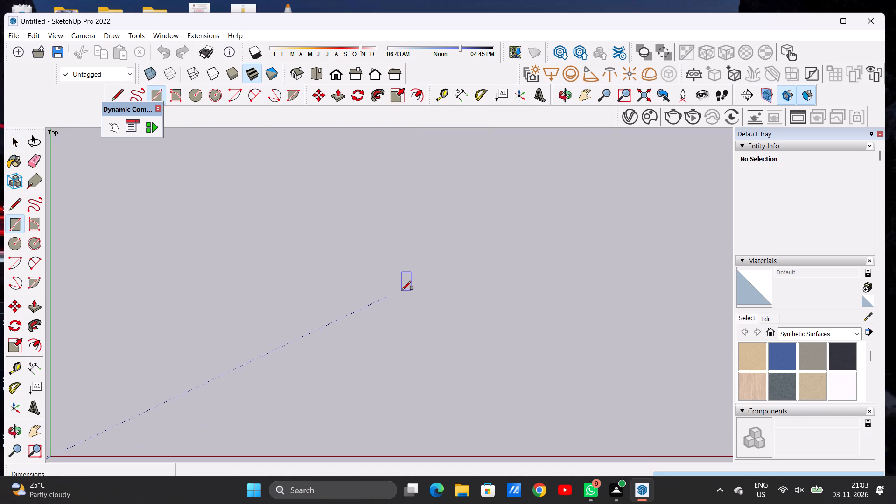
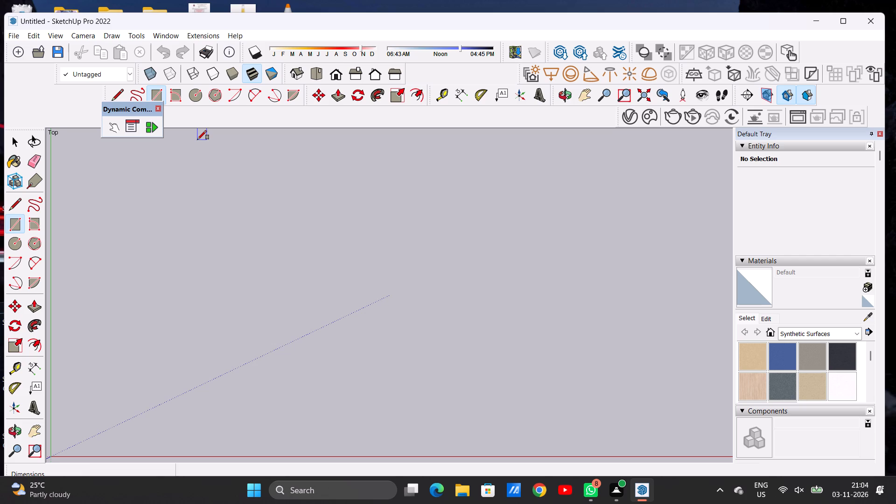
Draw a freehand rectangle about 25' wide and 14' 7" deep above the red axis in Top view.
left_click(212, 153)
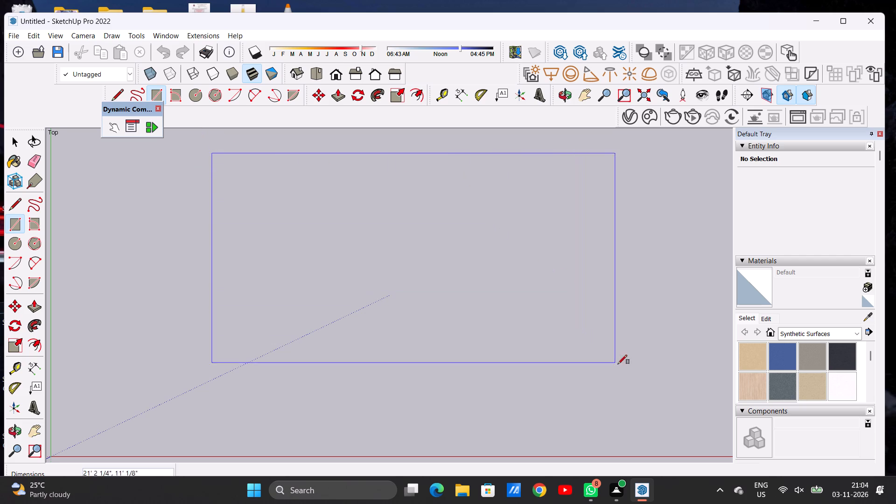
left_click(689, 431)
key("space")
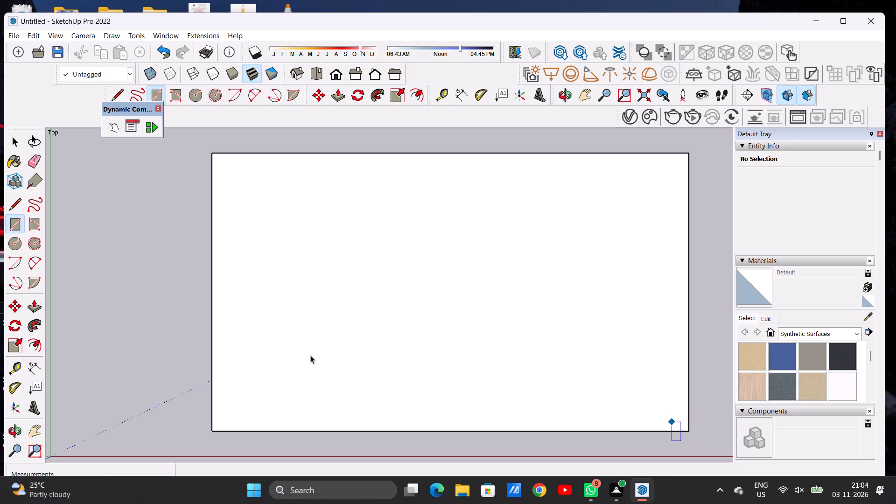
Check the length of the rectangle's upper edge with the Dimension tool, without placing a dimension.
scroll(101, 348, "down", 20)
scroll(115, 364, "up", 1)
scroll(121, 379, "down", 4)
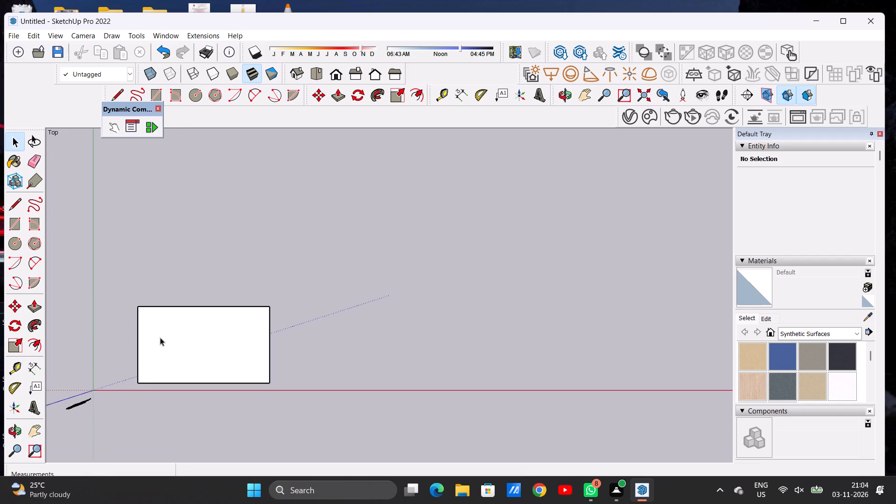
scroll(188, 327, "up", 5)
scroll(252, 329, "up", 2)
scroll(338, 314, "down", 7)
scroll(266, 348, "up", 8)
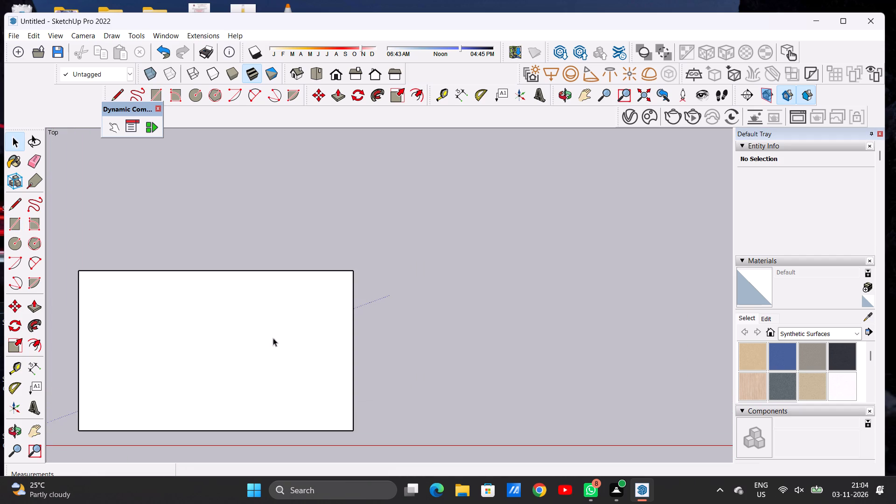
left_click(460, 97)
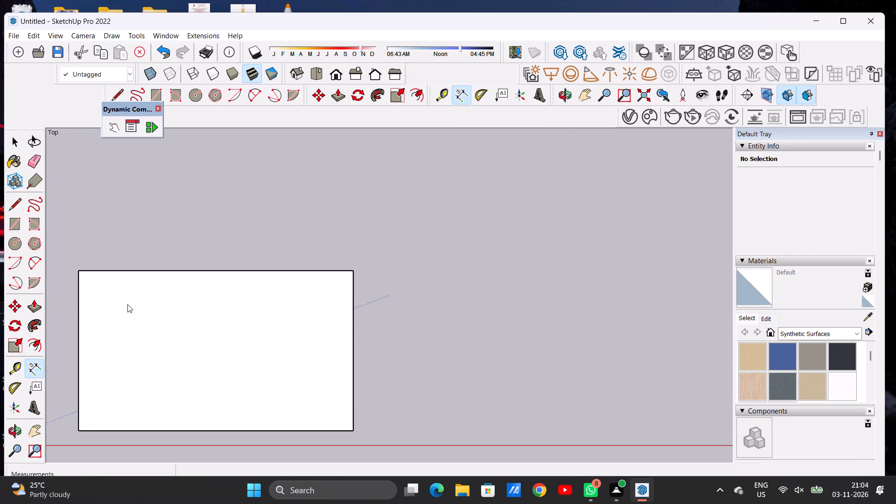
scroll(127, 304, "up", 7)
scroll(221, 253, "down", 6)
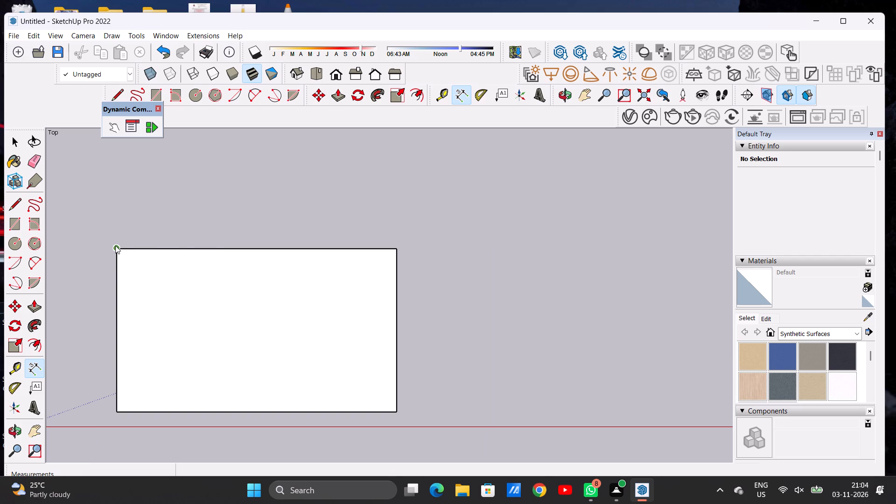
left_click(115, 245)
scroll(400, 253, "up", 5)
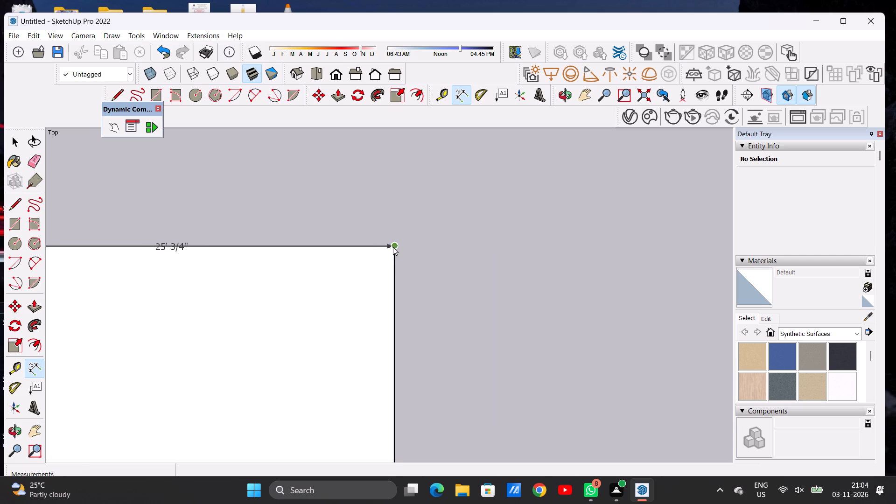
left_click(394, 245)
key("space")
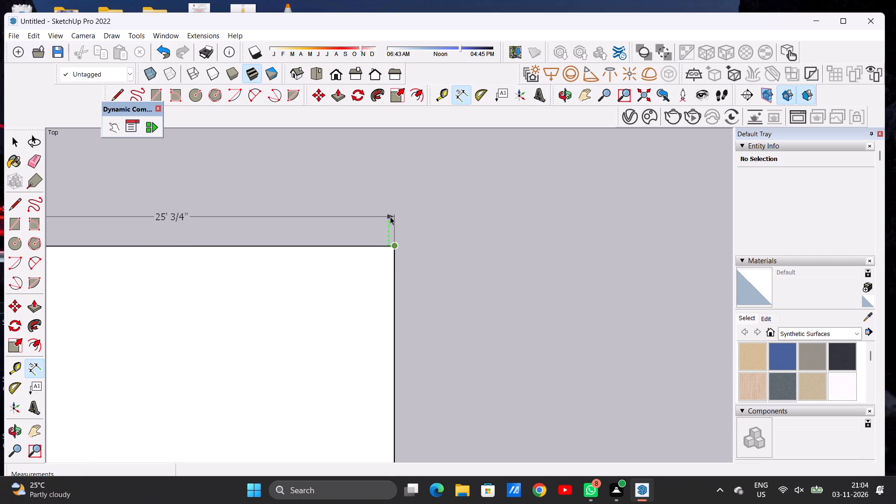
Move the whole rectangle, face and edges, about 34' 11" diagonally away from the origin, and deselect it.
scroll(409, 246, "down", 19)
scroll(294, 246, "up", 1)
scroll(292, 246, "down", 1)
scroll(458, 175, "up", 4)
scroll(459, 181, "down", 1)
scroll(459, 181, "up", 1)
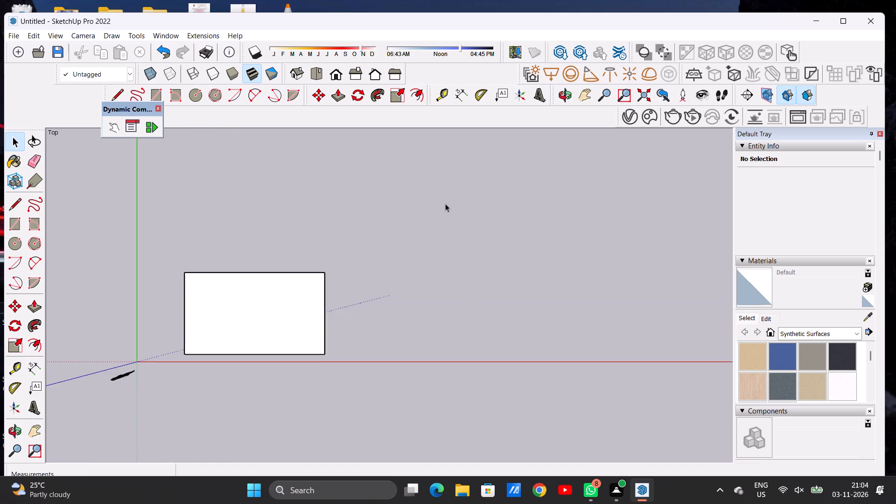
scroll(454, 208, "up", 4)
triple_click(234, 363)
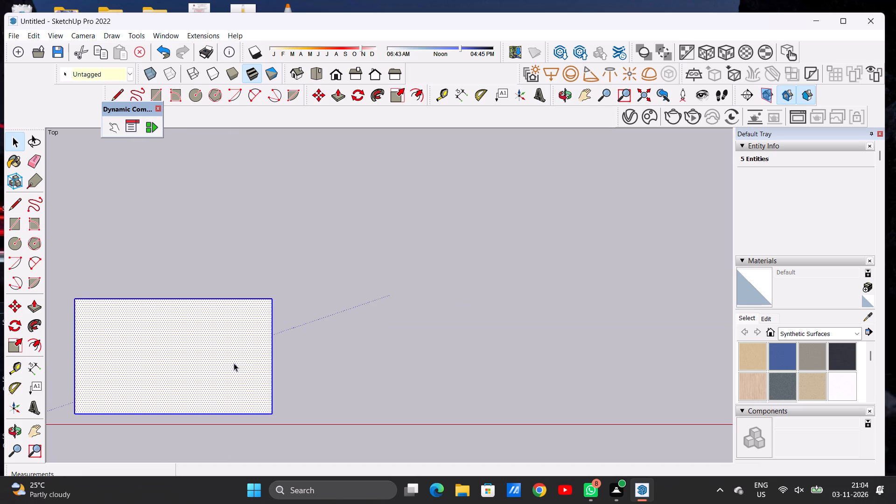
key("m")
left_click(270, 301)
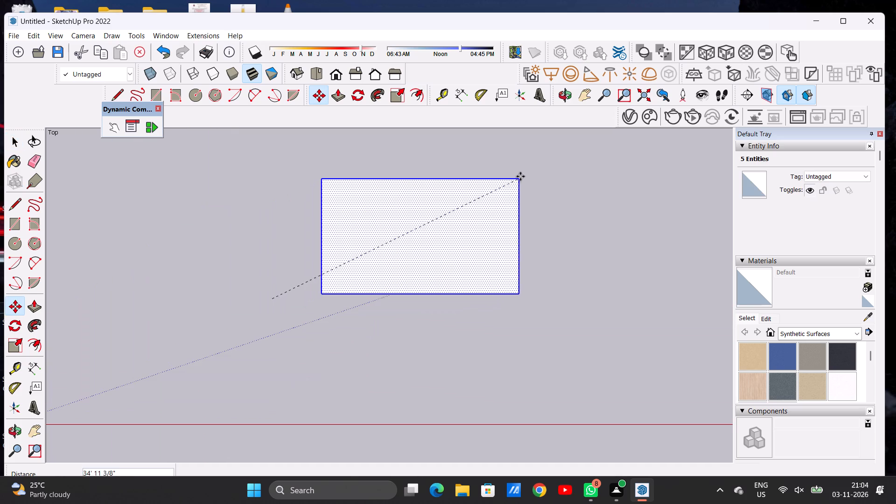
left_click(520, 176)
key("space")
left_click(239, 302)
Inspect the rectangle from several tilted angles and return to the standard Top view.
scroll(273, 341, "down", 6)
scroll(328, 304, "up", 3)
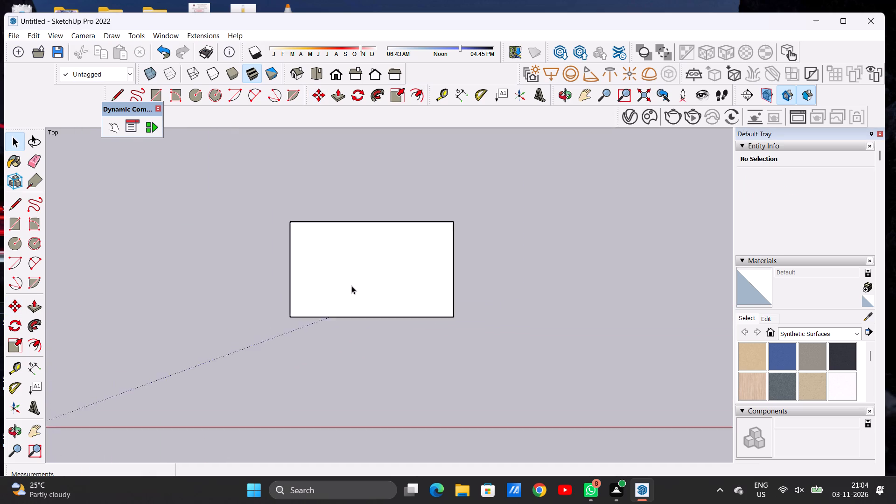
scroll(351, 286, "up", 5)
scroll(359, 281, "down", 2)
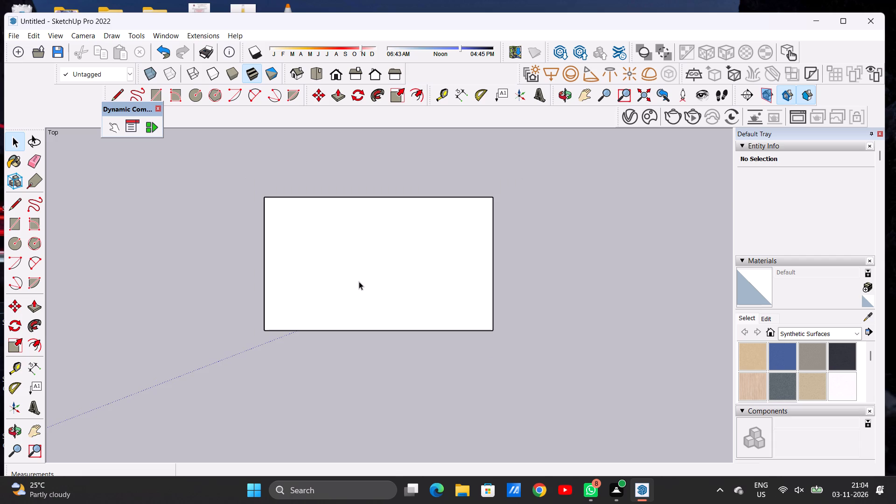
key("o")
left_click_drag(333, 362, 338, 255)
left_click_drag(348, 266, 351, 375)
scroll(380, 254, "down", 8)
left_click(386, 258)
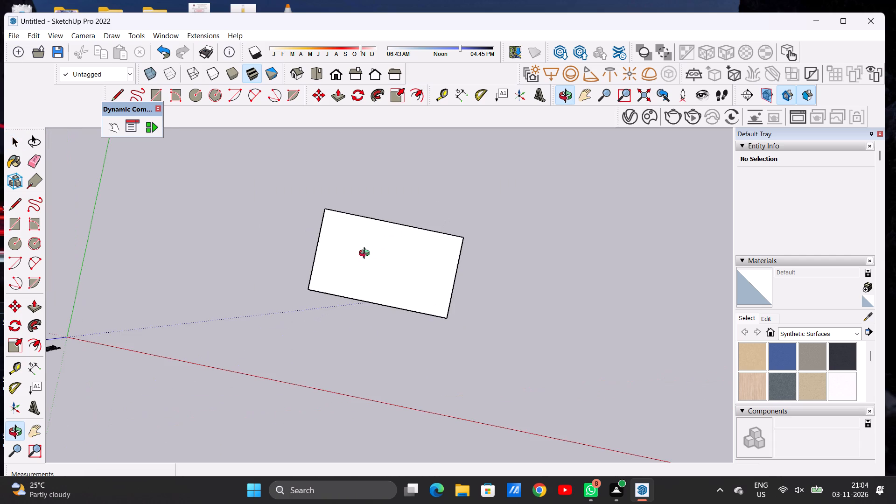
left_click_drag(399, 253, 428, 258)
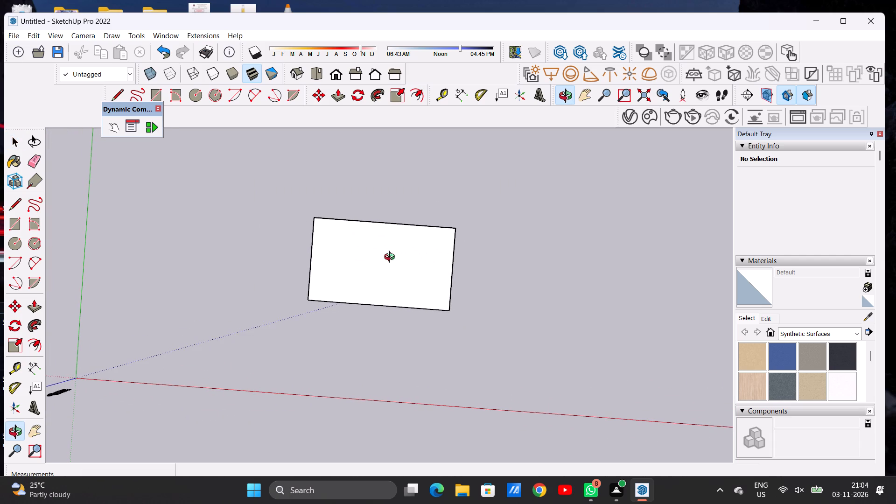
left_click(320, 80)
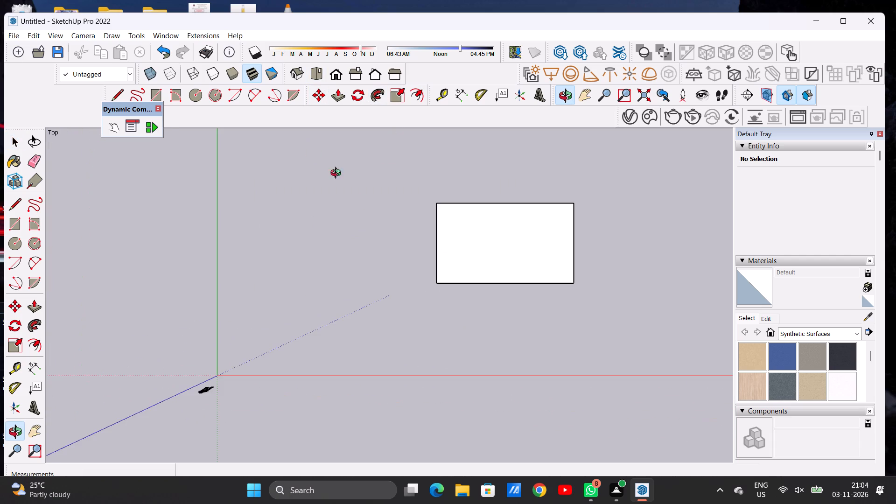
scroll(609, 231, "up", 6)
scroll(581, 204, "up", 7)
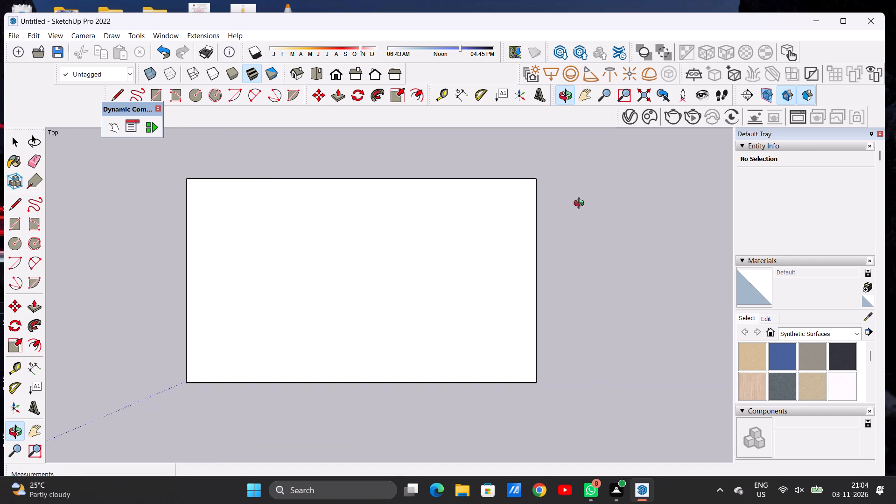
scroll(515, 175, "up", 1)
scroll(487, 259, "down", 14)
scroll(538, 221, "up", 8)
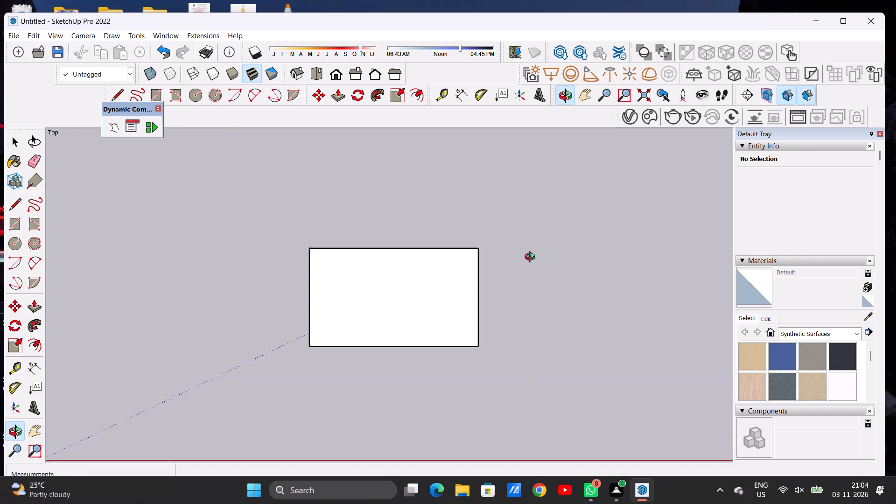
scroll(532, 258, "up", 4)
scroll(509, 253, "down", 4)
scroll(508, 309, "up", 6)
scroll(541, 311, "down", 7)
scroll(337, 342, "up", 2)
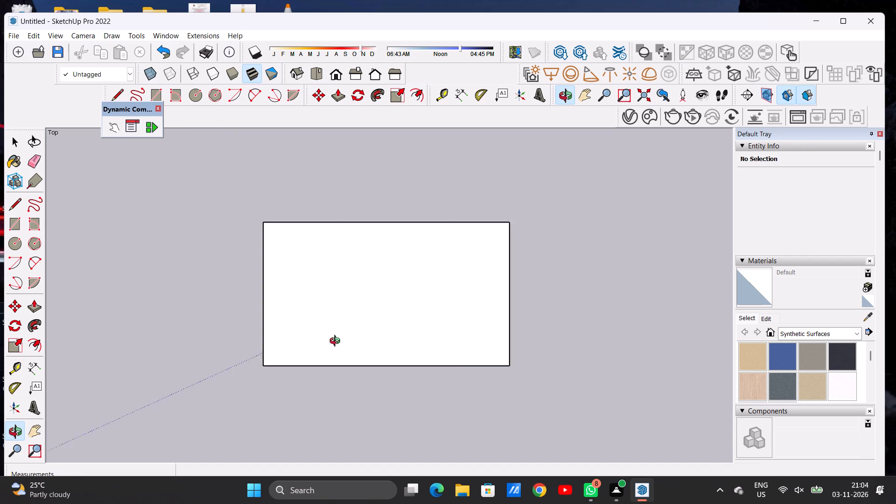
scroll(337, 342, "up", 5)
scroll(306, 344, "down", 4)
left_click_drag(363, 349, 363, 291)
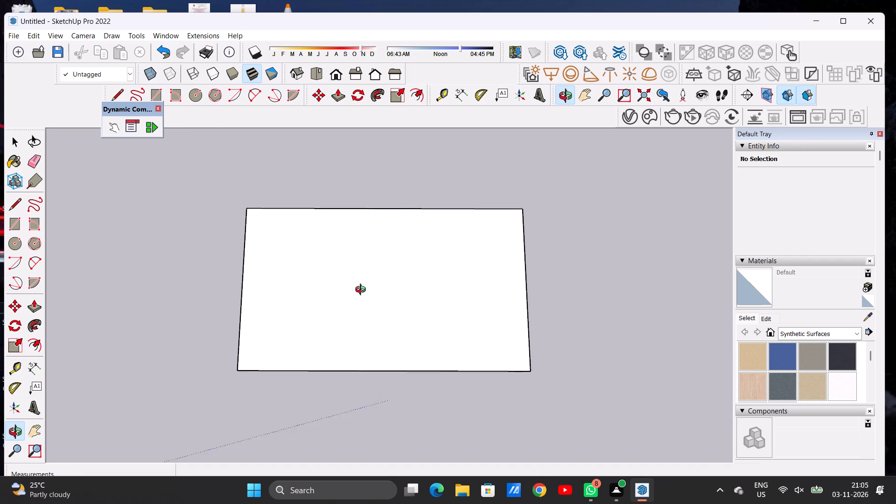
left_click_drag(363, 291, 364, 278)
left_click_drag(395, 320, 393, 350)
left_click_drag(393, 353, 398, 371)
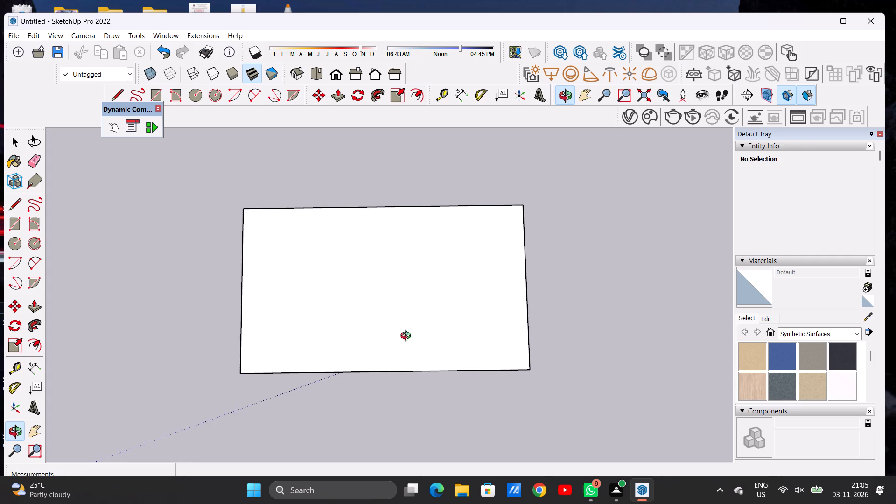
left_click_drag(420, 334, 409, 374)
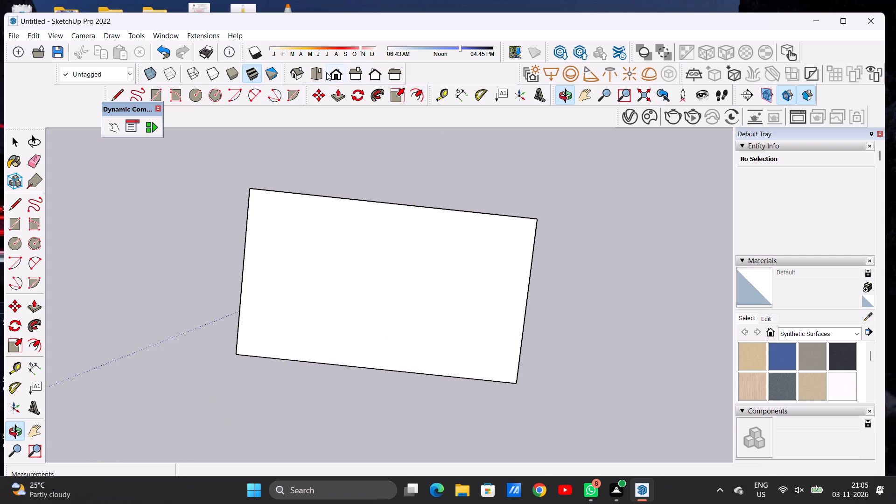
left_click(317, 77)
Draw an adjoining rectangle about 12' wide along the full right edge of the existing one, matching its 14' 7" depth.
scroll(156, 255, "down", 7)
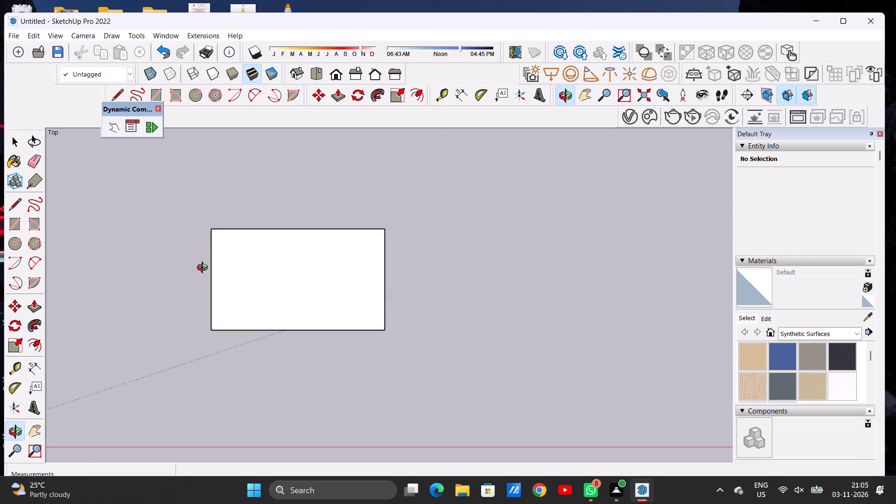
scroll(293, 272, "up", 7)
key("space")
type("R")
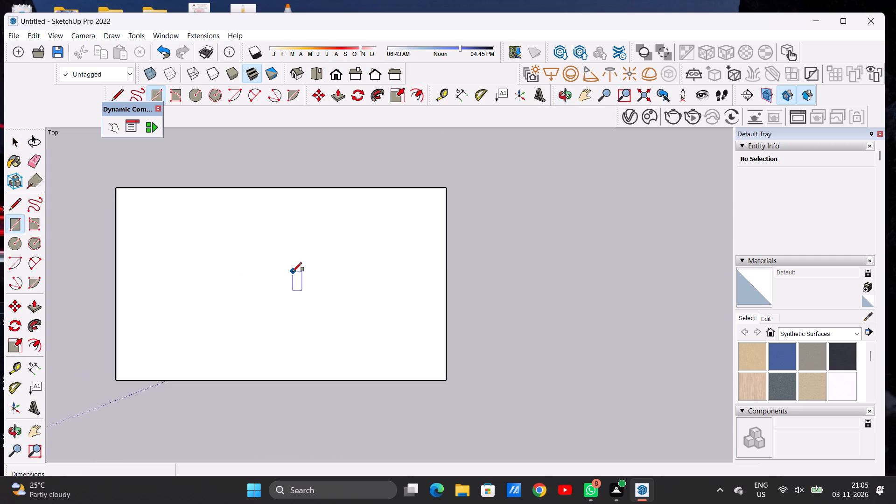
left_click(444, 191)
left_click(444, 383)
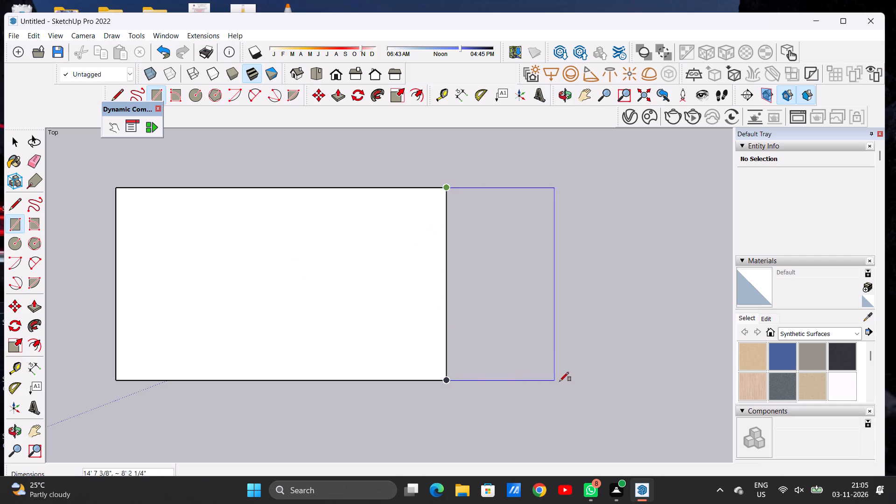
left_click(604, 370)
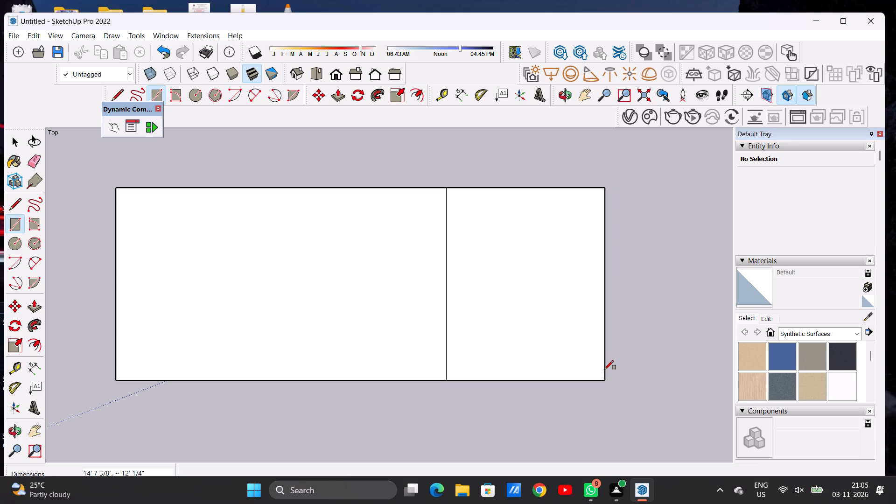
Erase the shared edge between the two adjoining rectangles to merge them into one face.
key("space")
type("E")
scroll(488, 277, "up", 2)
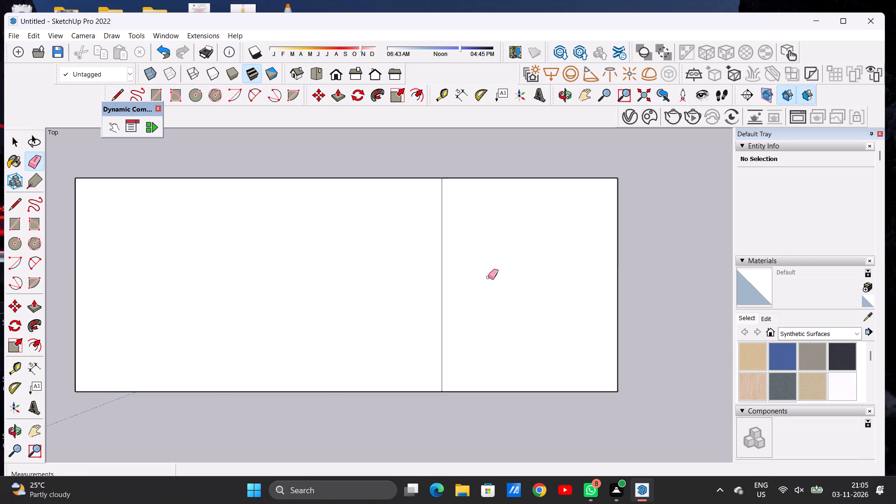
scroll(488, 277, "up", 4)
left_click_drag(447, 284, 400, 313)
Draw a rectangle about 37' 1" by 9' 4" along the full upper edge of the merged face, extending outward.
scroll(415, 318, "down", 20)
scroll(415, 318, "down", 2)
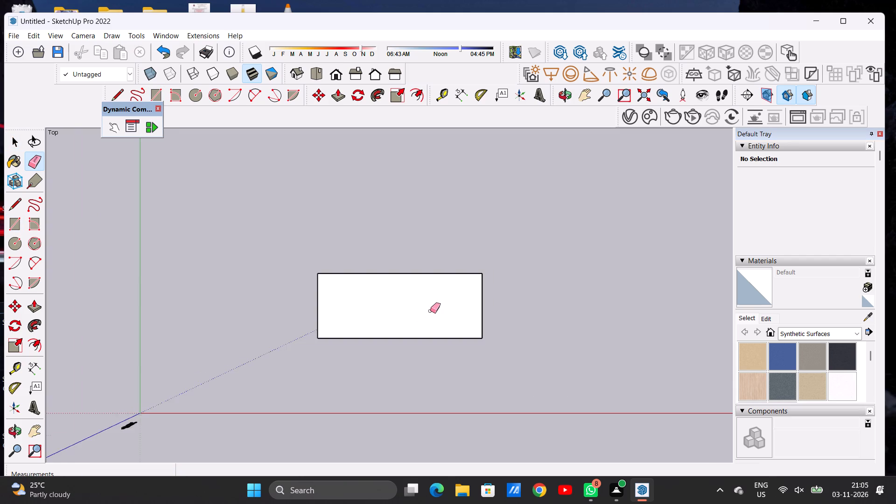
scroll(420, 318, "up", 6)
key("space")
type("R")
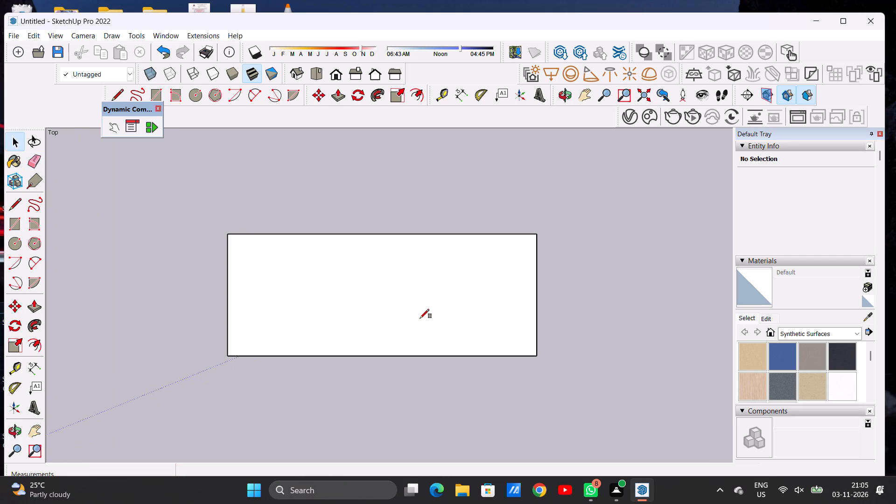
scroll(408, 260, "up", 4)
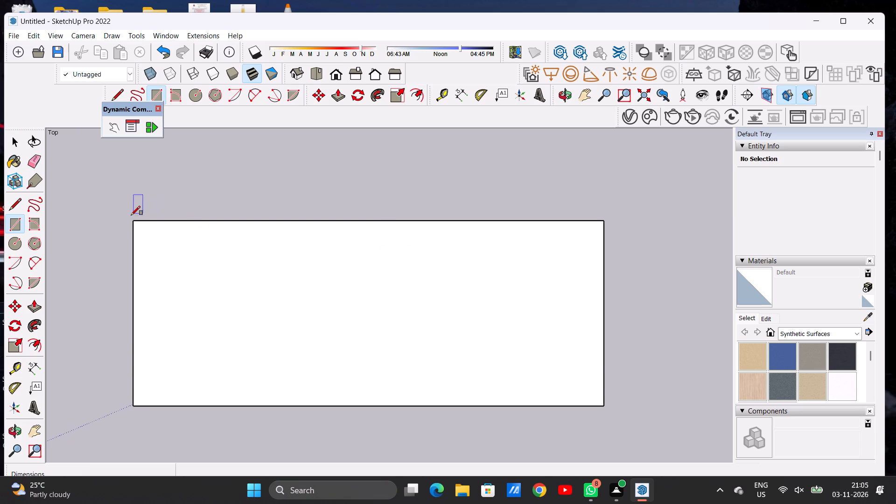
left_click(131, 219)
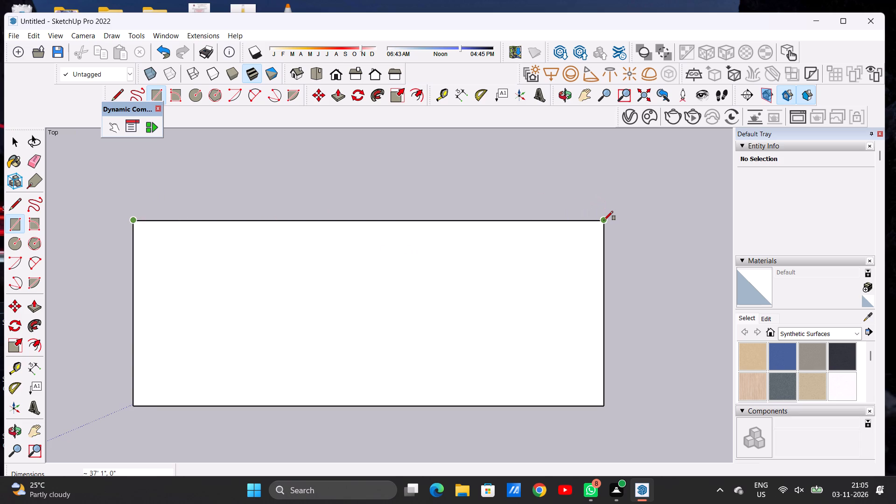
left_click(604, 220)
scroll(605, 209, "down", 4)
scroll(605, 210, "up", 1)
scroll(605, 210, "down", 9)
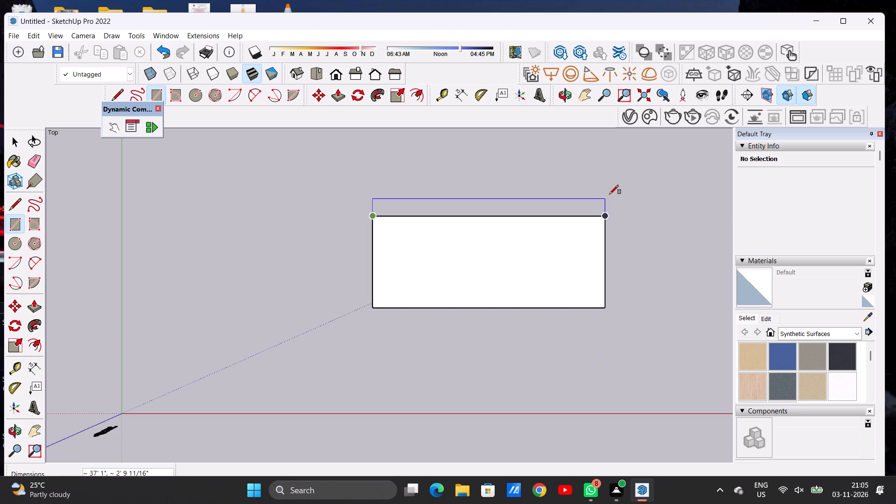
left_click(604, 158)
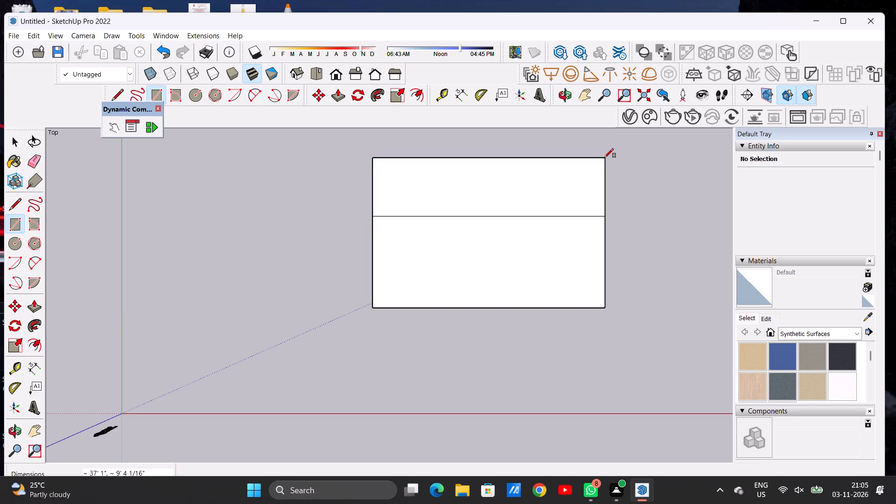
Erase the horizontal edge dividing the added upper strip from the original face.
key("space")
type("E")
scroll(622, 153, "up", 4)
scroll(622, 153, "down", 1)
scroll(603, 166, "up", 3)
left_click_drag(449, 243, 452, 253)
key("space")
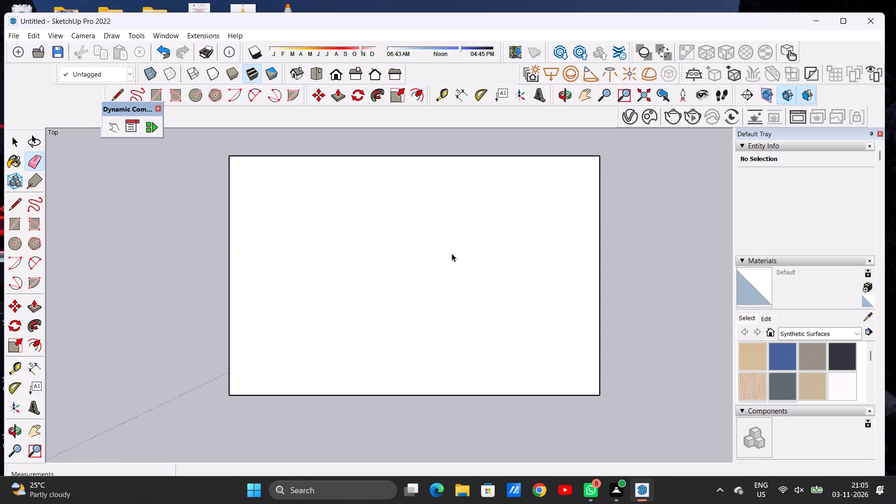
Measure the length of the merged face's upper edge with the Dimension tool, without placing a dimension.
scroll(358, 298, "down", 5)
scroll(407, 233, "up", 7)
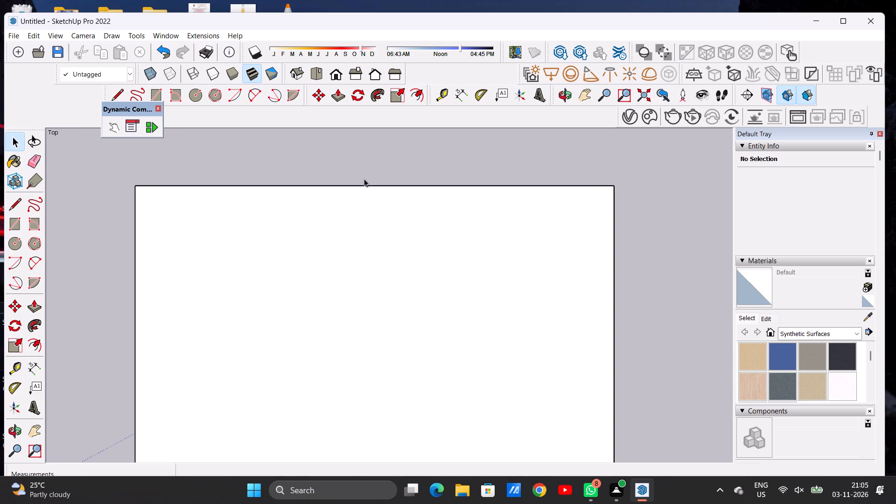
left_click(457, 98)
left_click(136, 189)
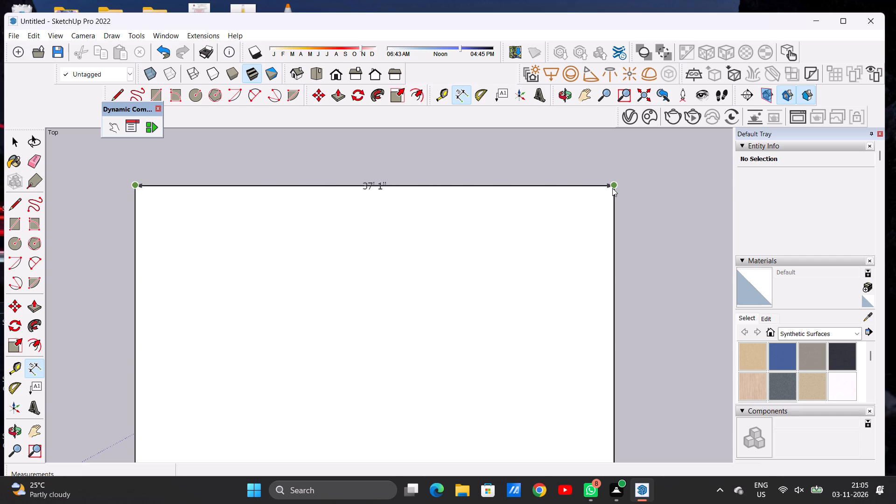
key("space")
Examine the merged face by orbiting around it and returning to a near-top view.
scroll(180, 313, "down", 12)
scroll(190, 378, "up", 2)
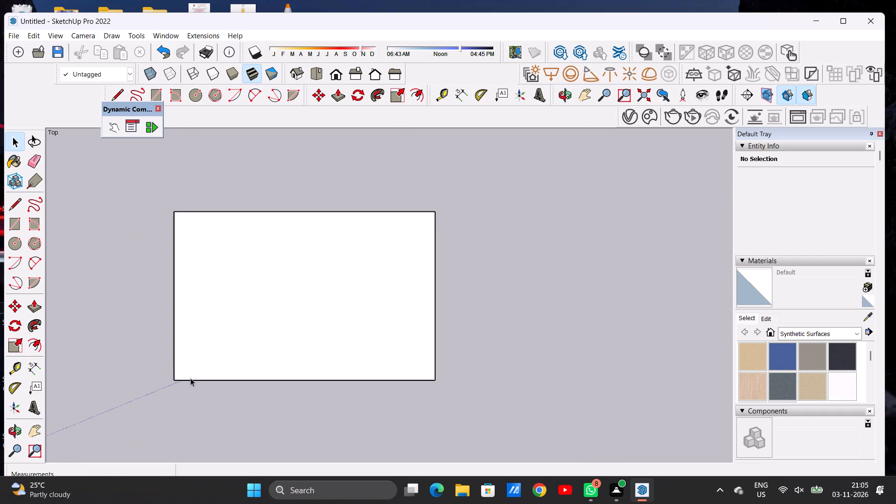
scroll(190, 378, "up", 3)
scroll(306, 367, "down", 6)
scroll(307, 367, "up", 1)
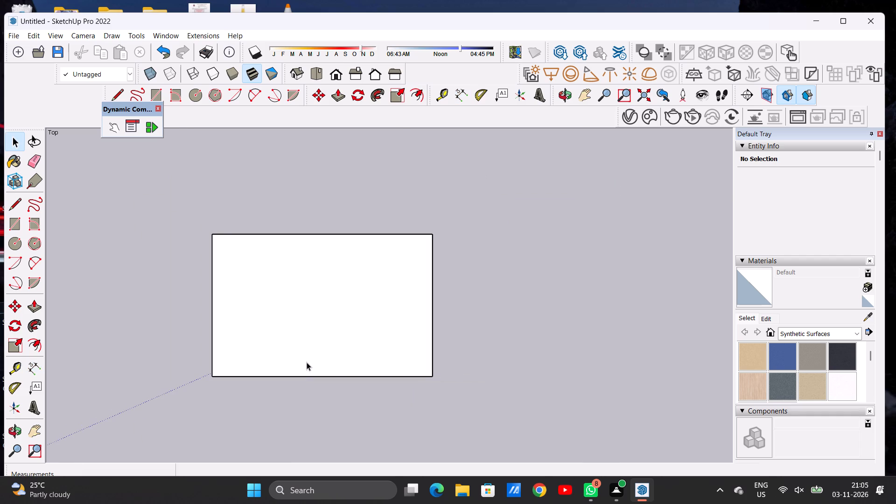
key("o")
scroll(333, 312, "down", 10)
scroll(336, 381, "up", 7)
scroll(352, 316, "down", 2)
scroll(352, 315, "up", 4)
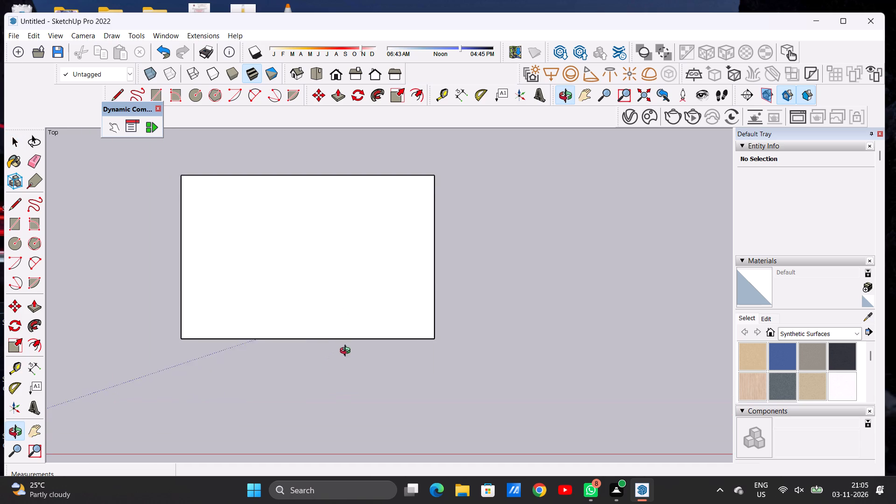
left_click_drag(348, 357, 355, 287)
scroll(359, 293, "up", 6)
left_click_drag(238, 335, 246, 283)
scroll(495, 357, "down", 9)
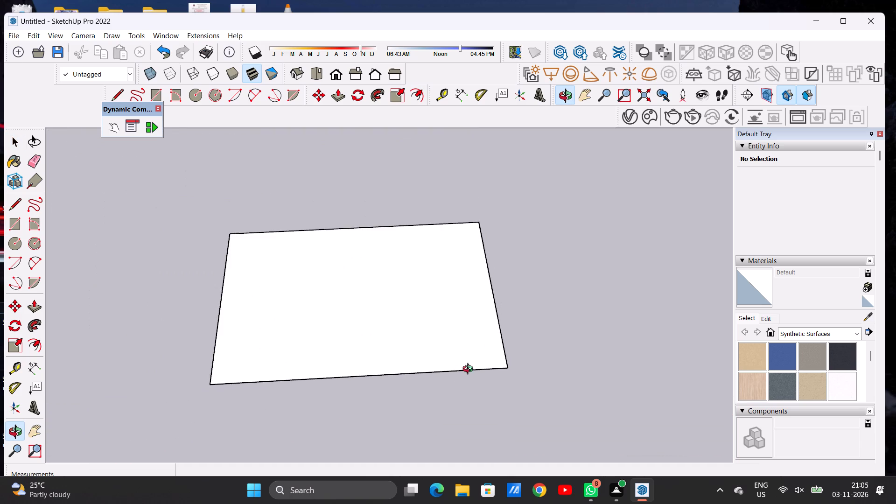
scroll(470, 370, "down", 3)
scroll(458, 374, "up", 1)
scroll(457, 374, "down", 2)
left_click_drag(415, 315, 424, 400)
scroll(271, 279, "down", 1)
scroll(271, 279, "up", 1)
scroll(271, 279, "down", 7)
left_click_drag(490, 275, 474, 306)
scroll(395, 296, "up", 8)
scroll(370, 302, "down", 1)
scroll(370, 302, "up", 3)
key("space")
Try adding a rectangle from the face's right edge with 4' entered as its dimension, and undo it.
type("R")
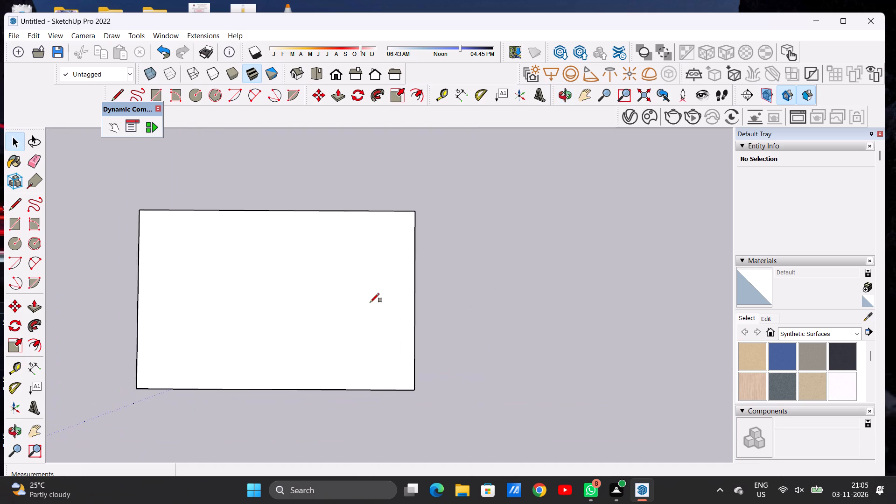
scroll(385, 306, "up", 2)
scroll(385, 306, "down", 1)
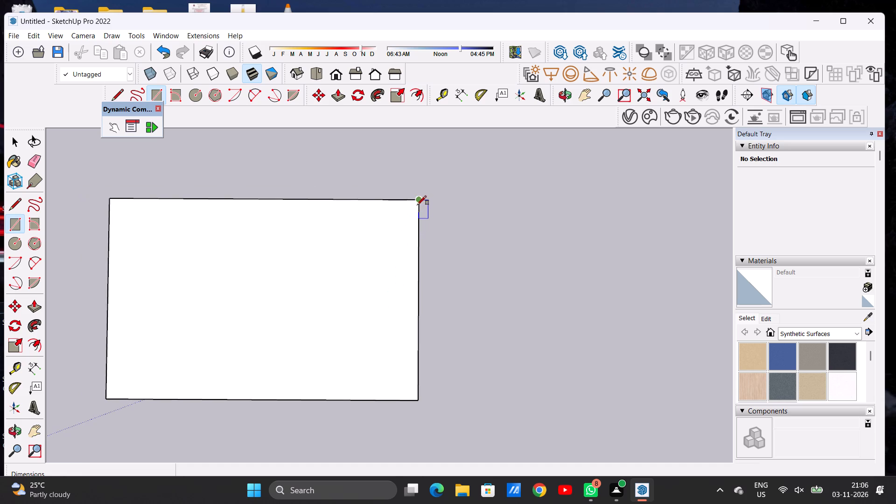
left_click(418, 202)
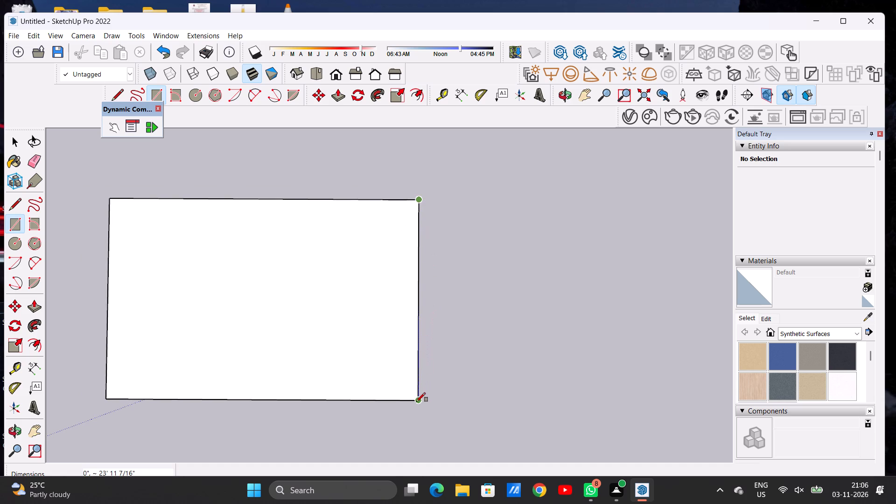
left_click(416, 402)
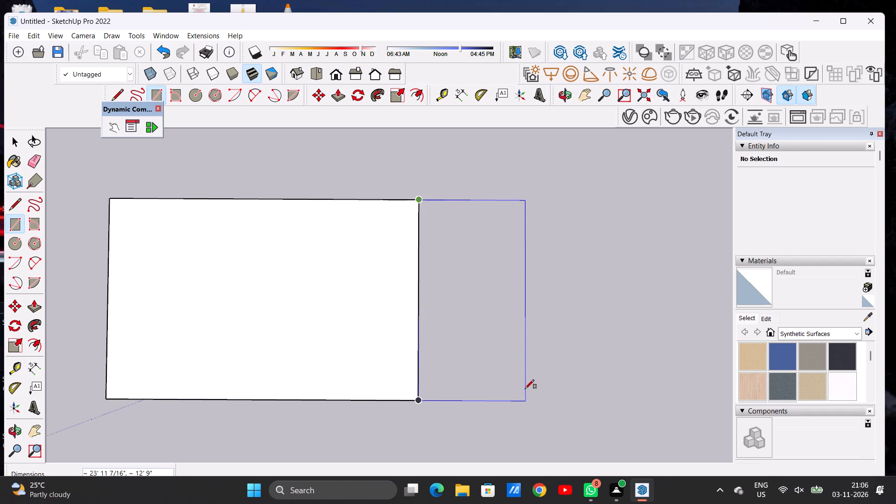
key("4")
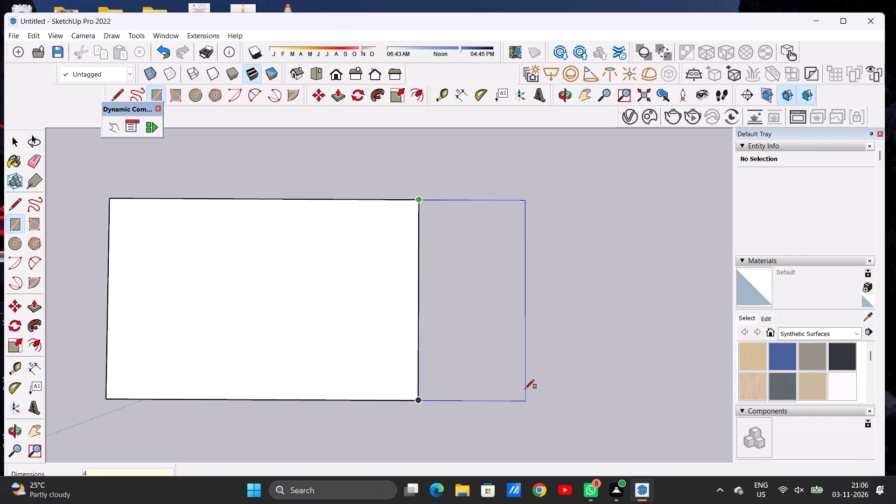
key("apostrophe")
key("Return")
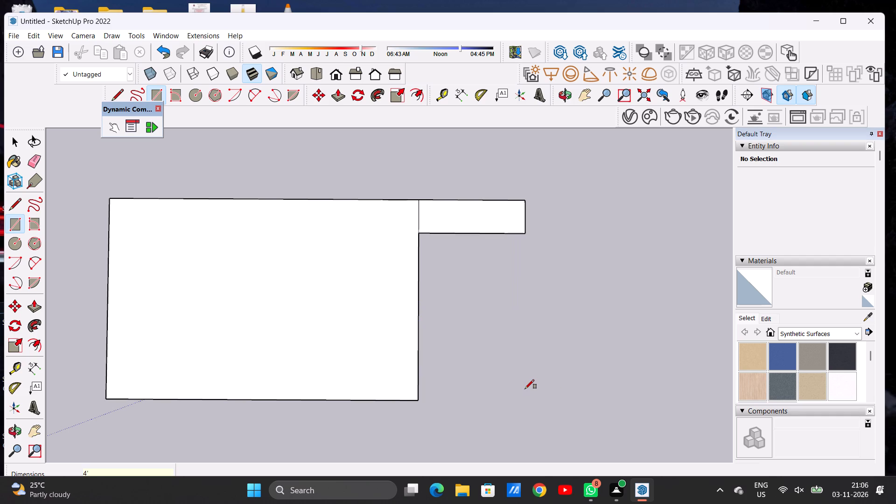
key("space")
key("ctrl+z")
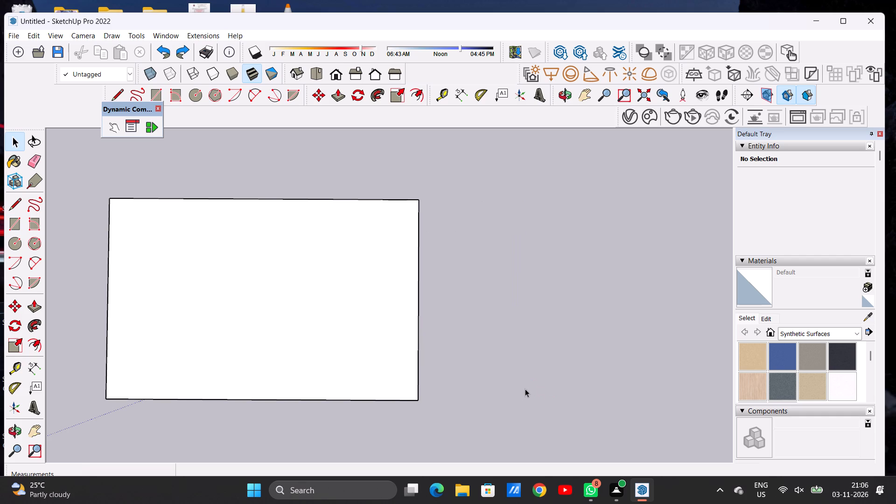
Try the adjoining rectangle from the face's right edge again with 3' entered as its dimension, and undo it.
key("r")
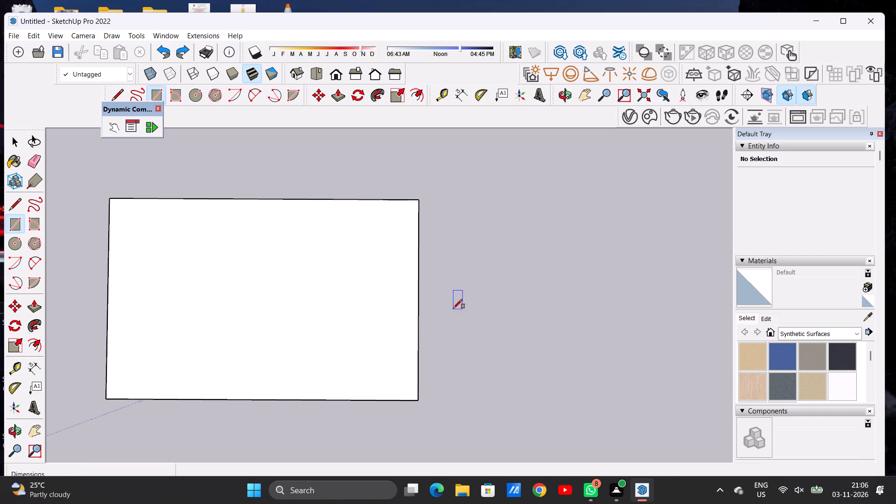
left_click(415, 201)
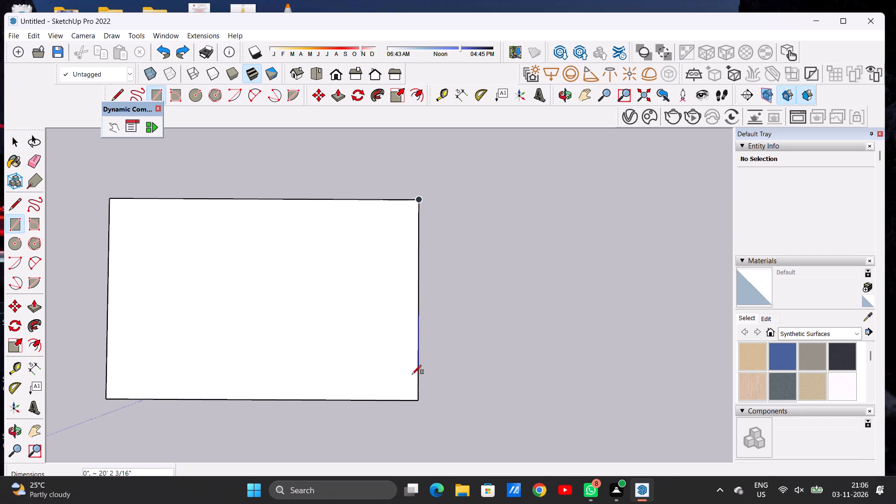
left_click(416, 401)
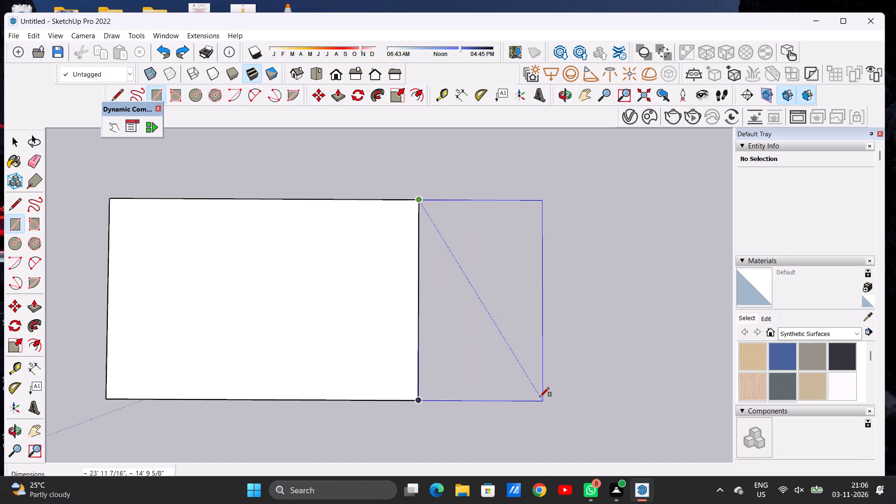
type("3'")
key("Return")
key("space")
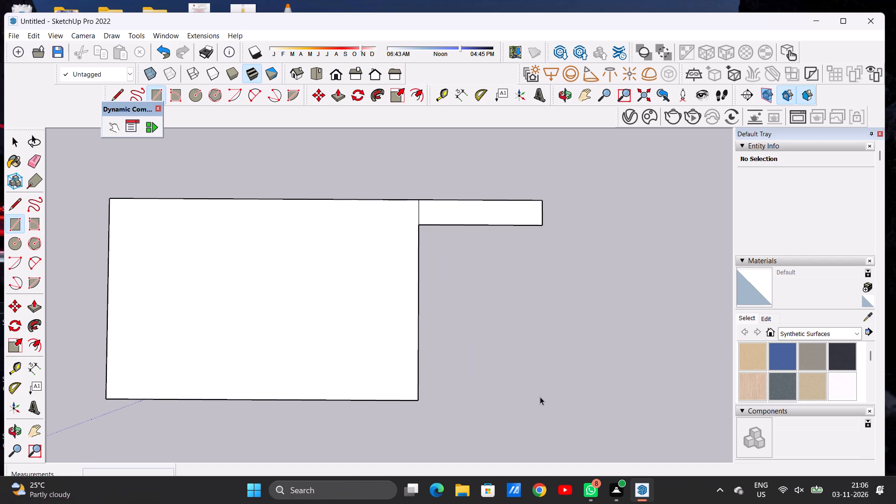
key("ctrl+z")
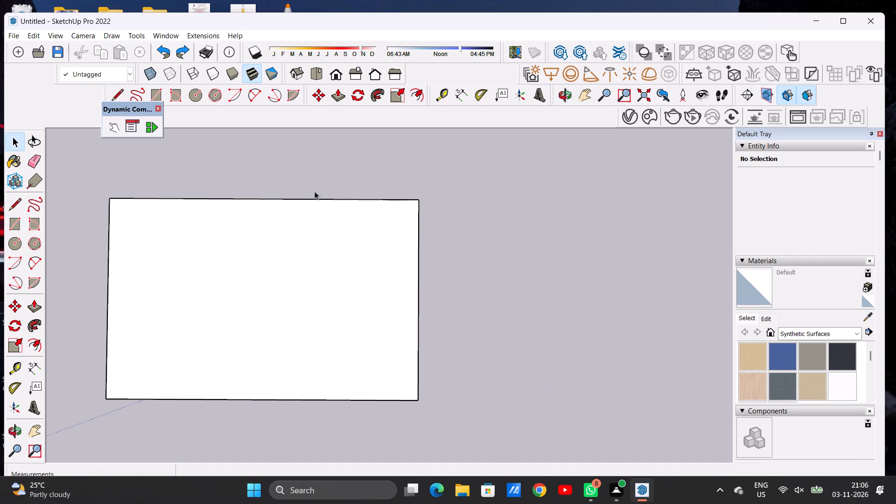
Draw an adjoining rectangle about 14' 10" wide along the face's full right edge, matching its depth of about 24'.
scroll(409, 192, "down", 7)
scroll(426, 201, "up", 9)
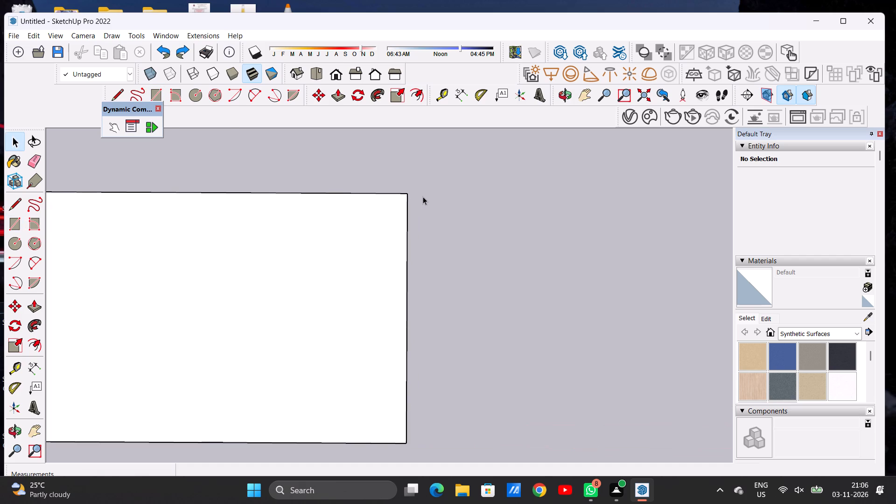
key("r")
left_click(409, 193)
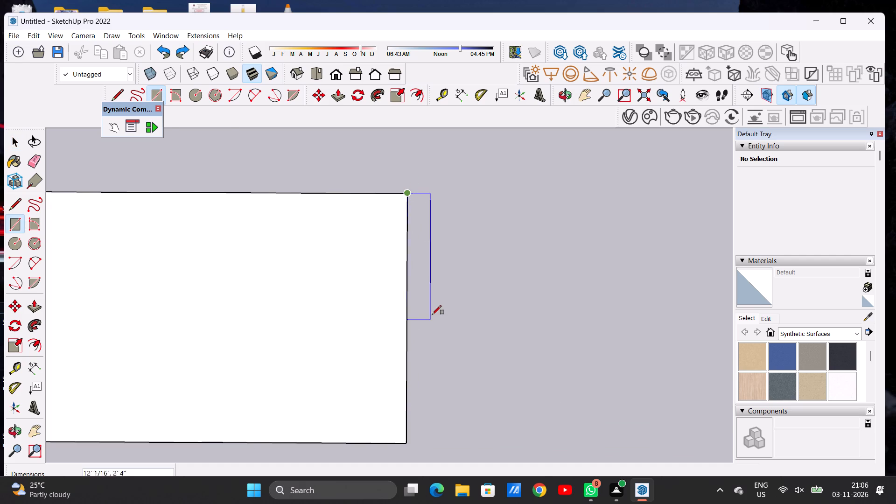
scroll(429, 274, "down", 2)
scroll(429, 274, "up", 1)
scroll(429, 274, "down", 5)
left_click(417, 378)
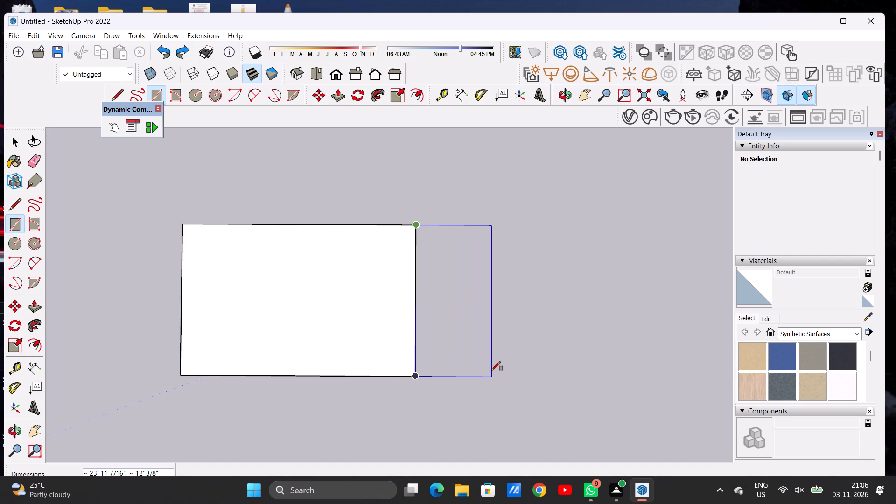
left_click(506, 371)
key("space")
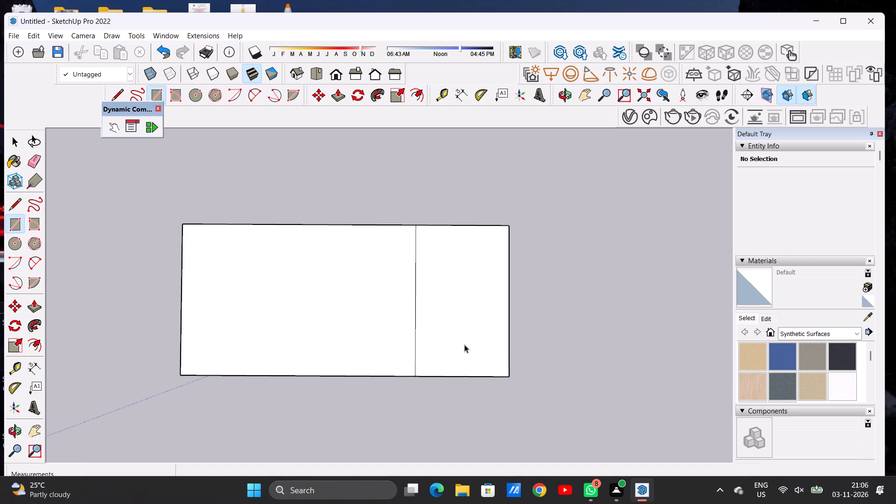
Erase the shared edge between the original face and the added right rectangle to merge them.
scroll(420, 286, "up", 2)
scroll(420, 286, "down", 1)
scroll(420, 286, "up", 3)
key("e")
left_click_drag(415, 295, 411, 323)
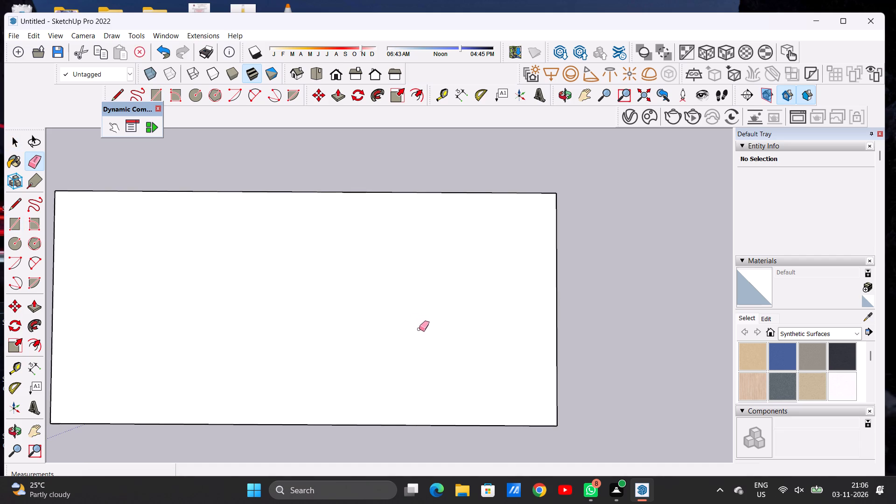
scroll(444, 348, "down", 9)
key("space")
Measure the length of the enlarged face's upper edge with the Dimension tool, without placing a dimension.
scroll(402, 279, "up", 8)
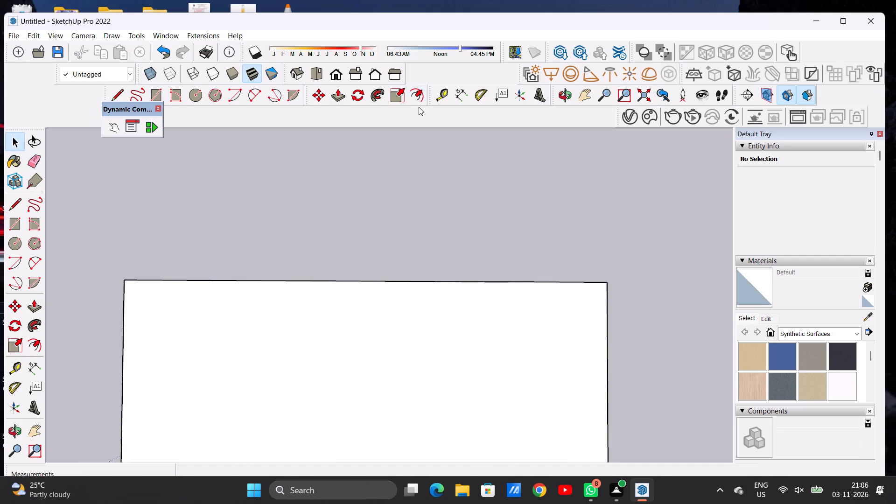
left_click(460, 91)
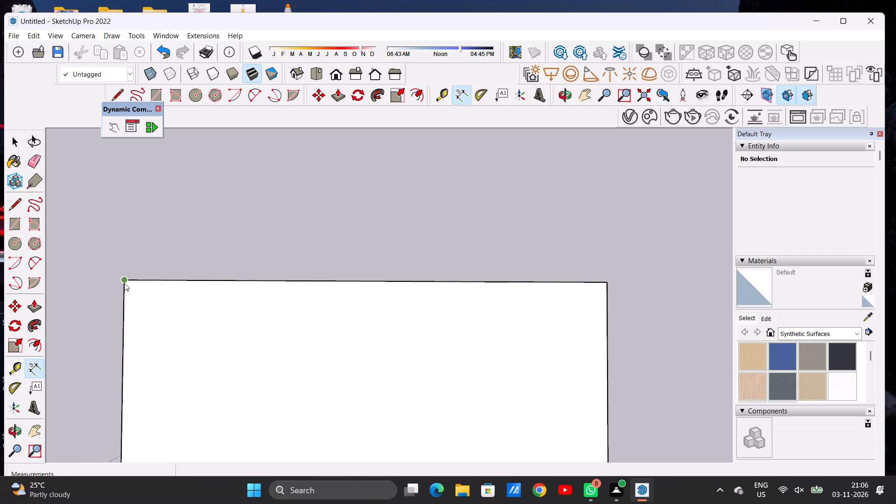
left_click(124, 283)
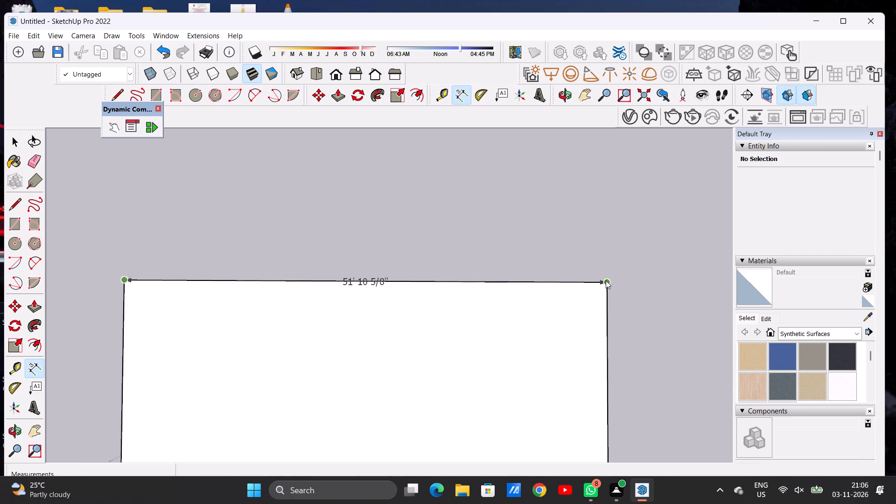
key("space")
Draw a line about 24' long from the upper to the lower edge, parallel to the right edge and slightly inward.
scroll(232, 298, "down", 17)
scroll(292, 278, "up", 1)
scroll(292, 278, "down", 3)
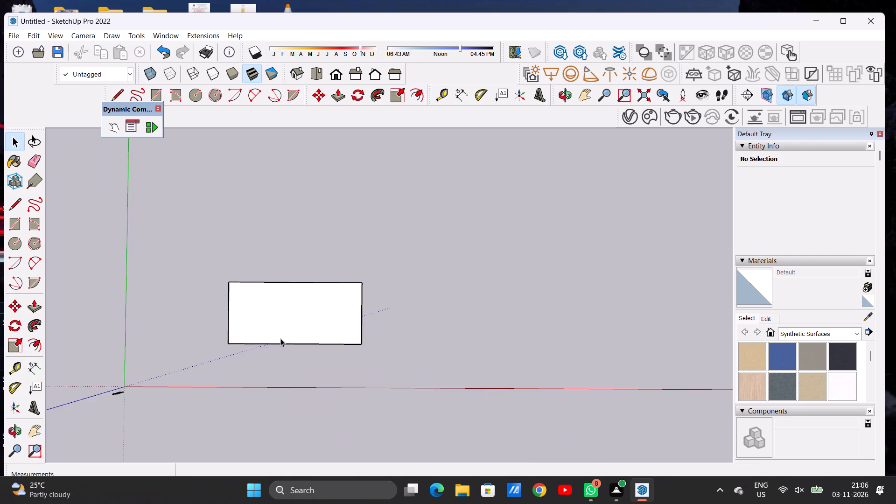
scroll(248, 337, "up", 9)
scroll(390, 307, "down", 1)
scroll(389, 305, "up", 5)
key("l")
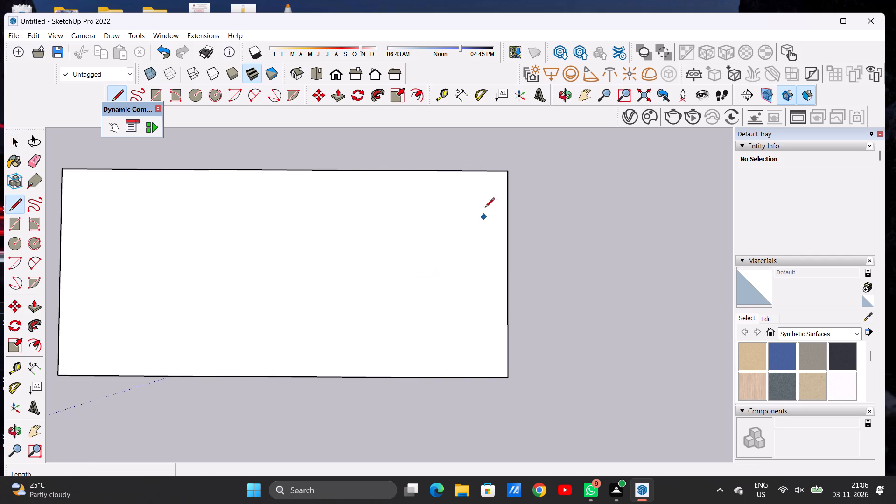
left_click(462, 173)
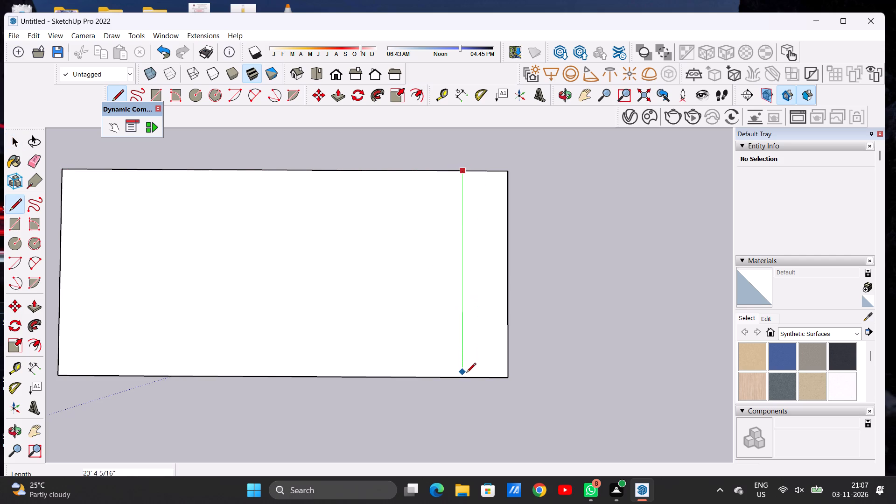
left_click(466, 378)
key("space")
Erase the outer edges of the narrow right strip so the face ends at the new line.
key("e")
scroll(469, 365, "up", 6)
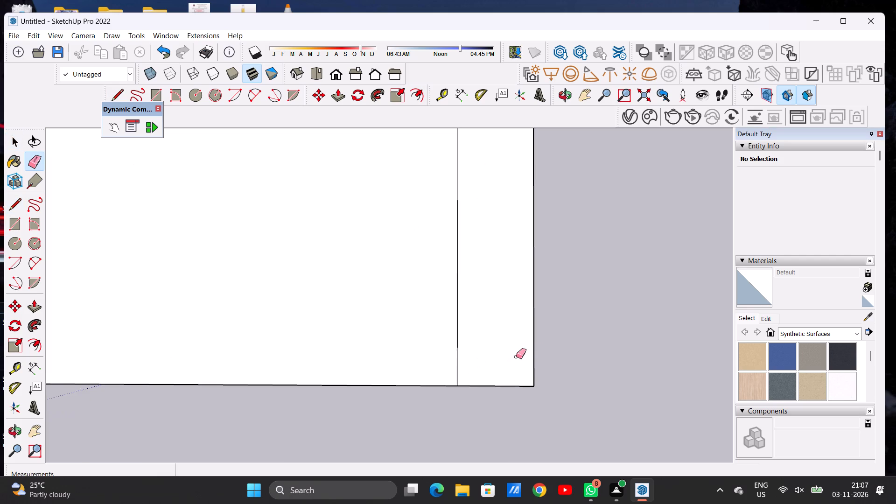
left_click_drag(547, 341, 525, 397)
scroll(509, 396, "down", 16)
scroll(497, 279, "up", 10)
left_click_drag(504, 252, 510, 263)
key("space")
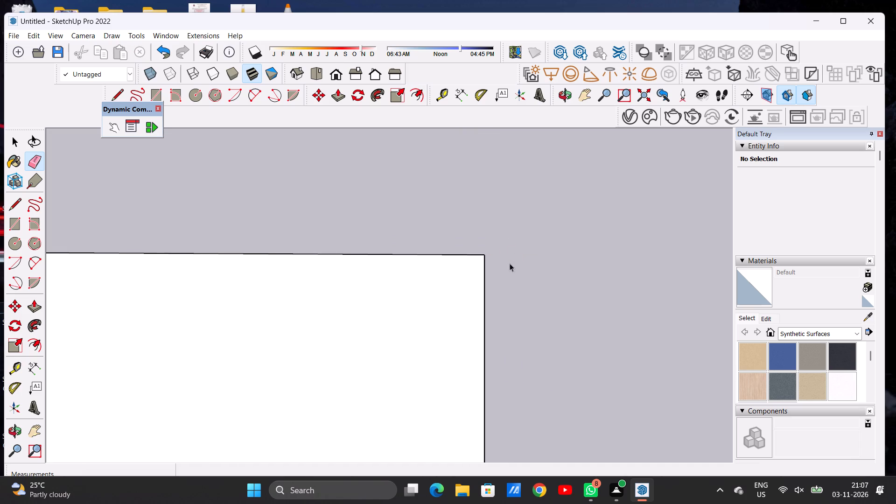
Push/Pull the rectangular base face upward by 9" to form a thin slab.
scroll(488, 275, "down", 15)
scroll(459, 343, "up", 3)
scroll(458, 348, "down", 1)
key("o")
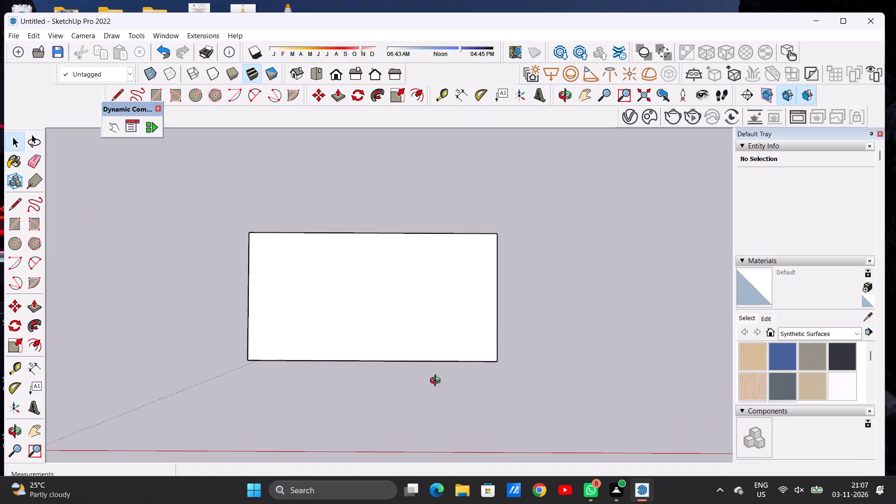
left_click_drag(437, 378, 442, 279)
scroll(525, 339, "down", 7)
left_click_drag(393, 360, 389, 328)
scroll(424, 337, "up", 3)
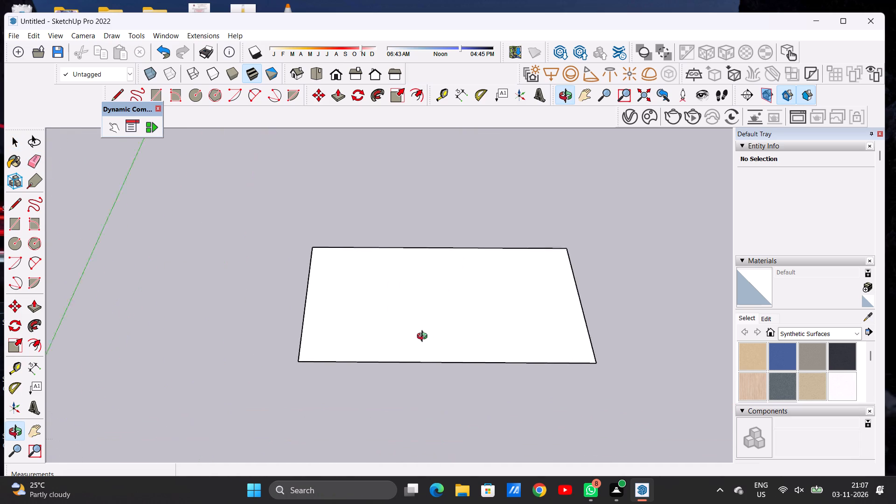
scroll(424, 337, "up", 8)
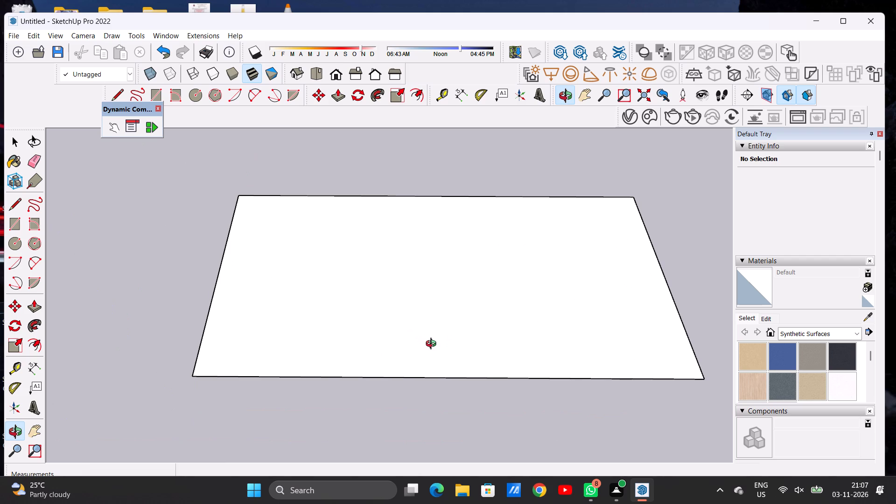
scroll(420, 335, "down", 8)
left_click_drag(442, 362, 436, 346)
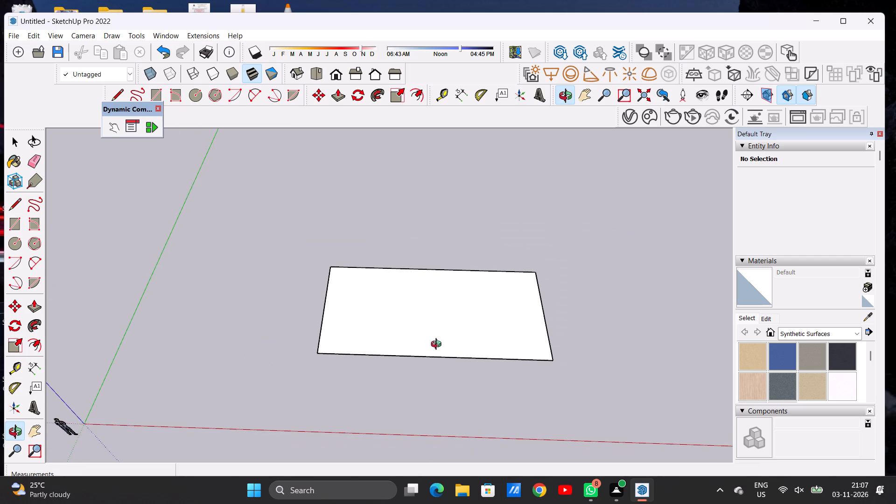
scroll(520, 341, "up", 1)
scroll(520, 341, "down", 1)
scroll(520, 341, "up", 3)
key("p")
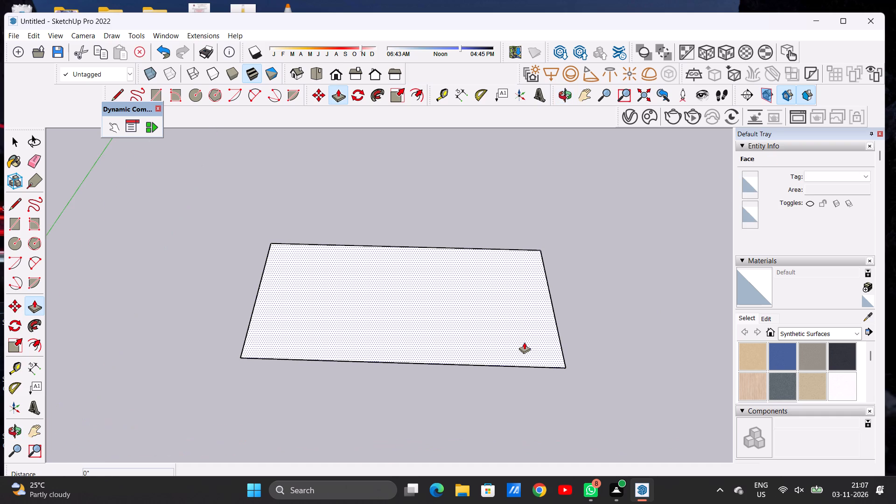
left_click(524, 342)
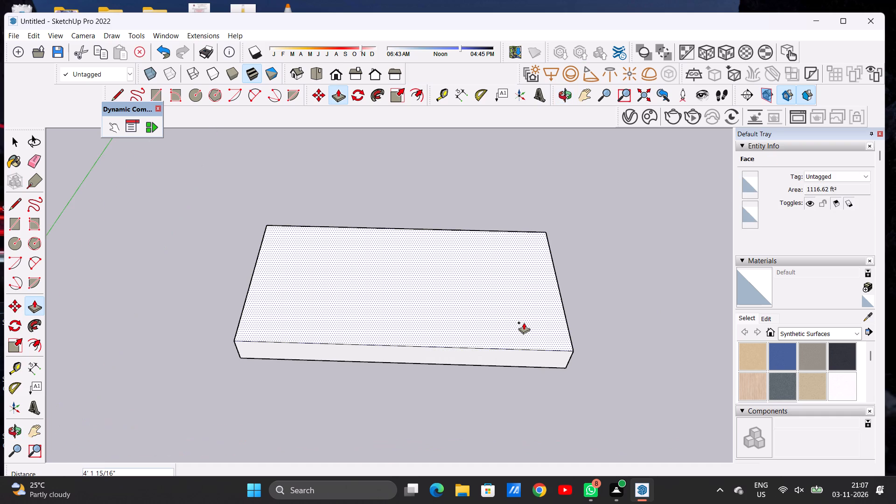
key("9")
key("shift+quotedbl")
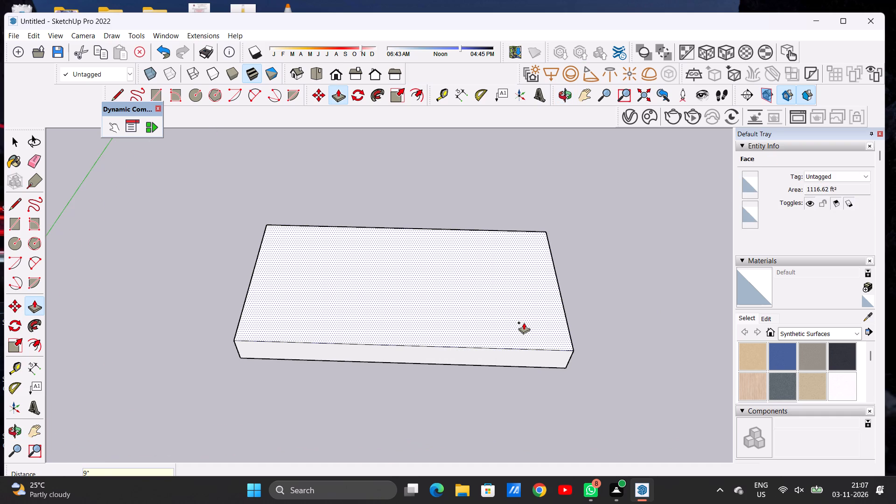
key("Return")
key("space")
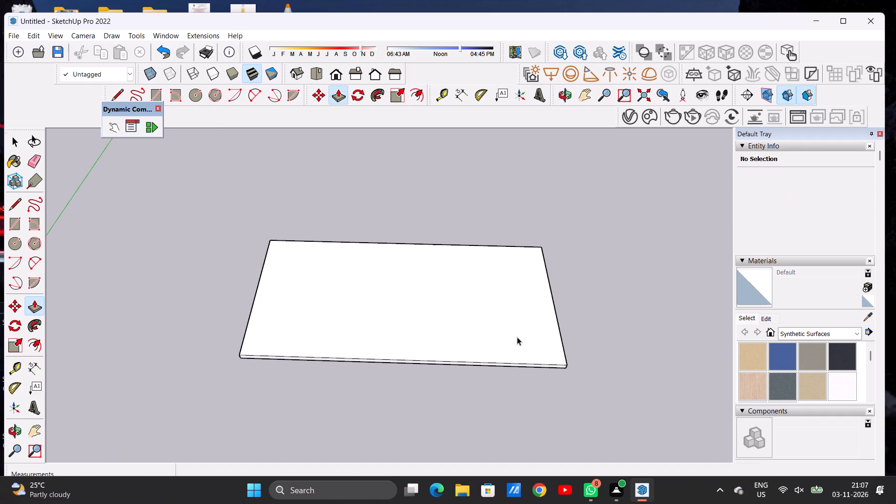
Examine the slab's thickness, underlying edges and top face from low and high viewing angles.
key("o")
left_click_drag(508, 371, 507, 291)
scroll(522, 323, "up", 1)
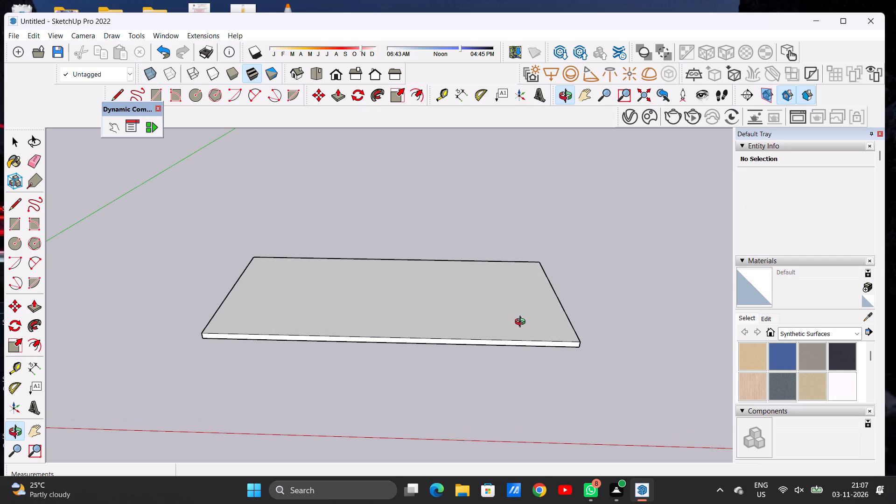
scroll(524, 326, "down", 4)
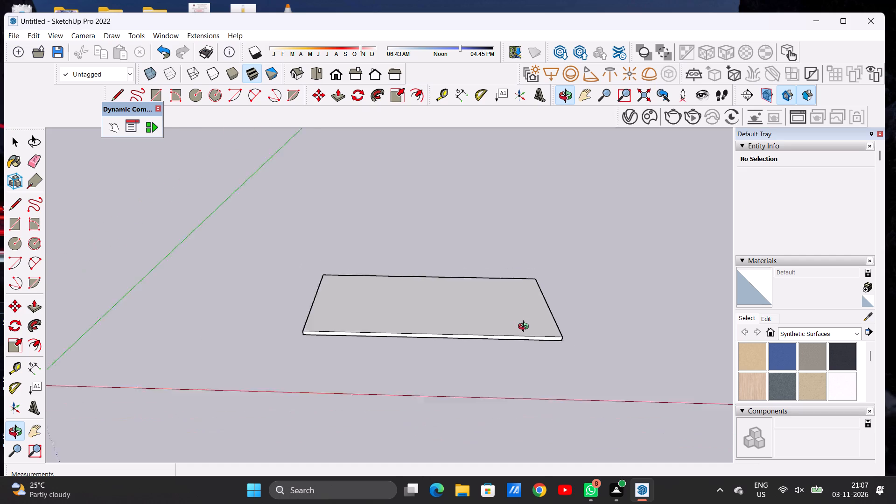
scroll(525, 328, "down", 2)
scroll(518, 329, "up", 1)
scroll(518, 329, "down", 2)
scroll(518, 329, "up", 9)
left_click_drag(515, 352, 515, 264)
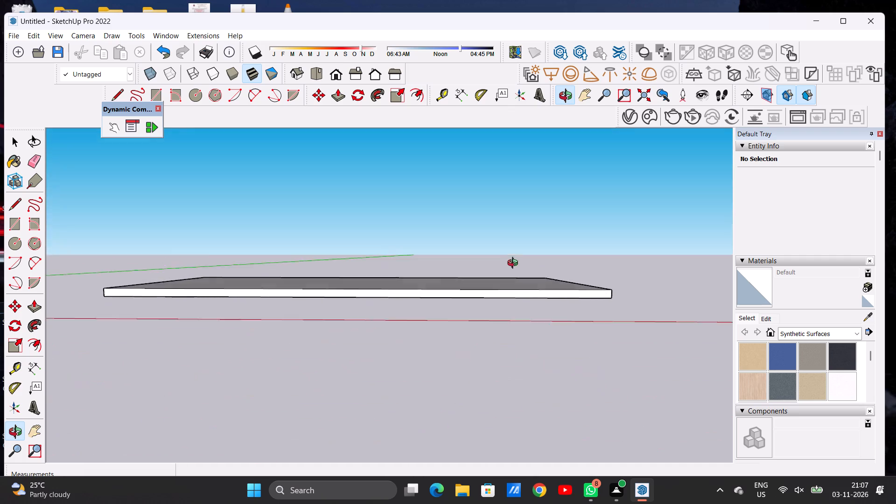
left_click_drag(515, 264, 520, 364)
left_click_drag(518, 294, 518, 343)
scroll(569, 338, "down", 6)
left_click_drag(541, 328, 531, 313)
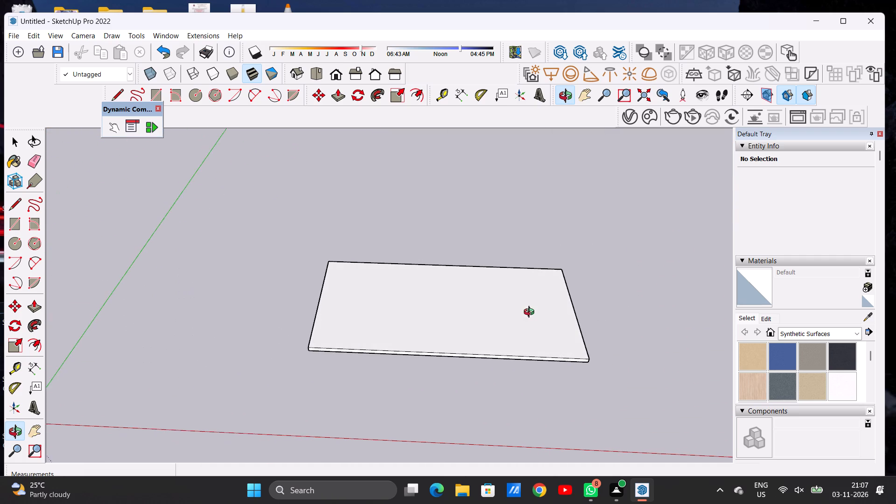
left_click_drag(531, 313, 531, 312)
scroll(571, 318, "up", 5)
left_click_drag(570, 344, 581, 334)
scroll(614, 346, "down", 3)
scroll(615, 346, "up", 1)
scroll(615, 346, "down", 3)
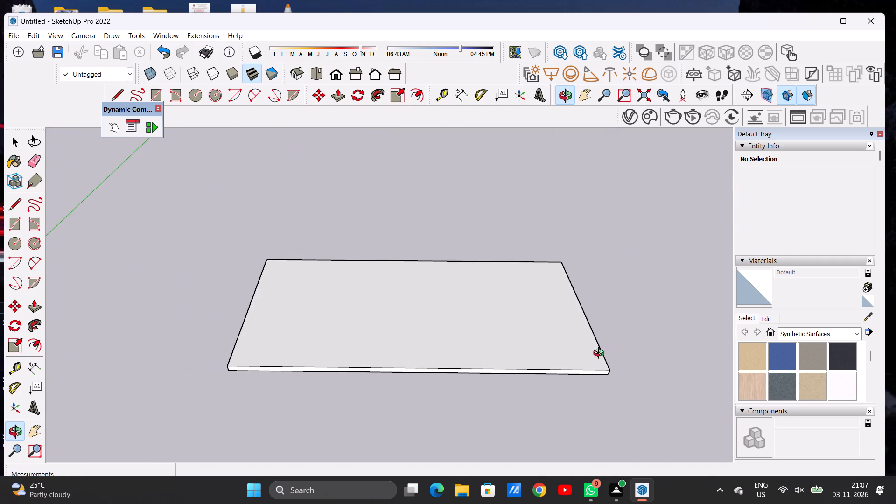
left_click_drag(591, 357, 584, 357)
scroll(593, 378, "down", 1)
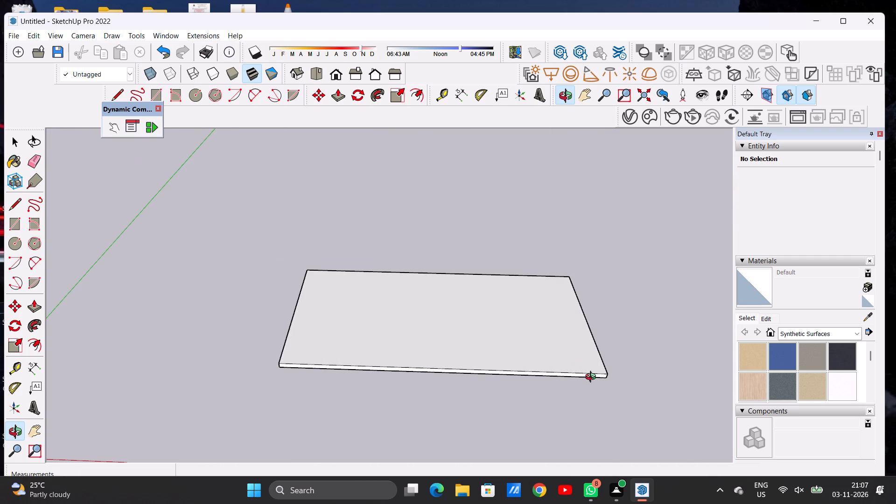
left_click(515, 342)
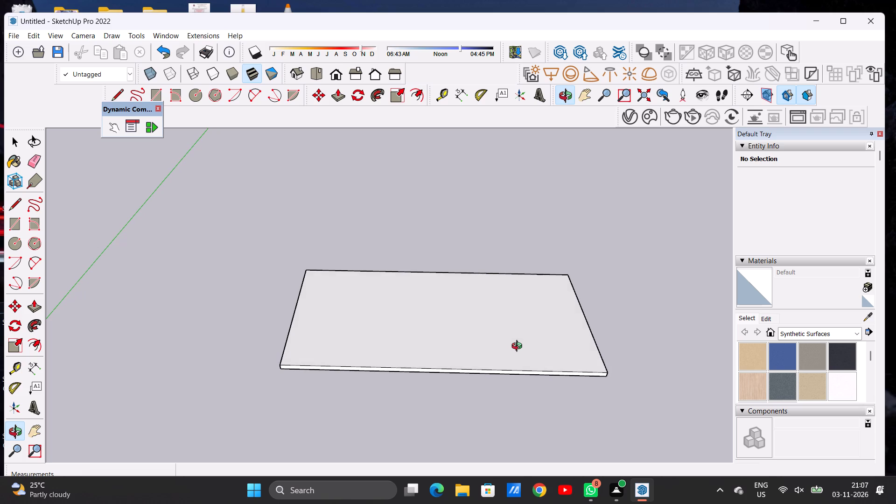
scroll(499, 330, "down", 1)
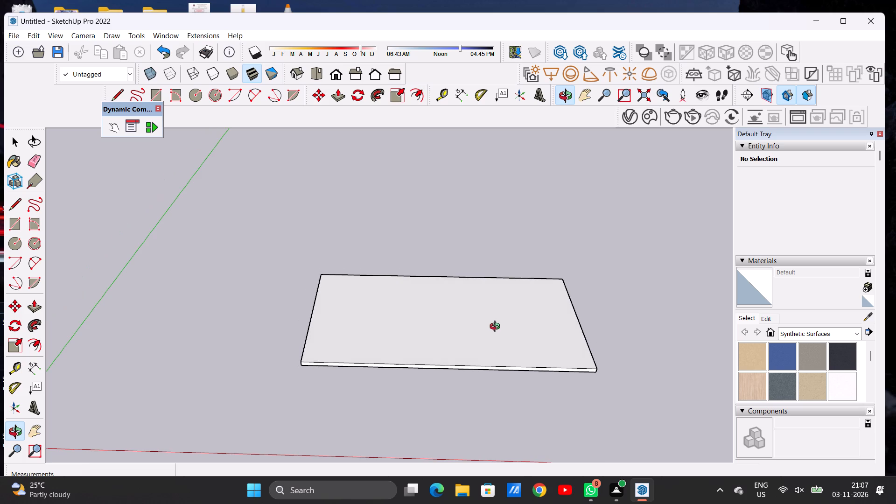
left_click_drag(480, 305, 475, 326)
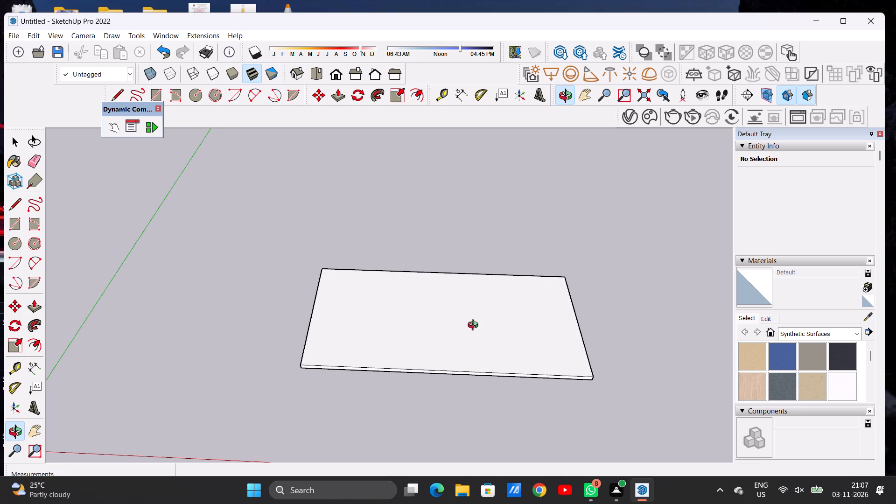
left_click_drag(475, 326, 475, 327)
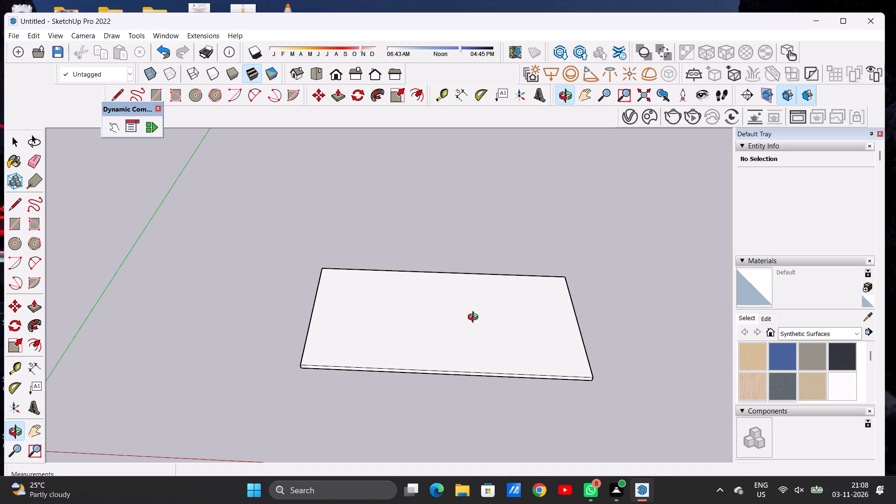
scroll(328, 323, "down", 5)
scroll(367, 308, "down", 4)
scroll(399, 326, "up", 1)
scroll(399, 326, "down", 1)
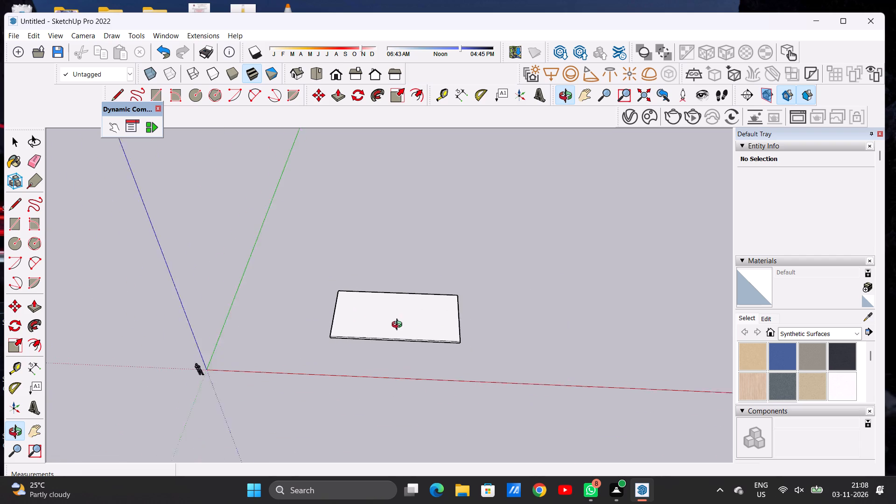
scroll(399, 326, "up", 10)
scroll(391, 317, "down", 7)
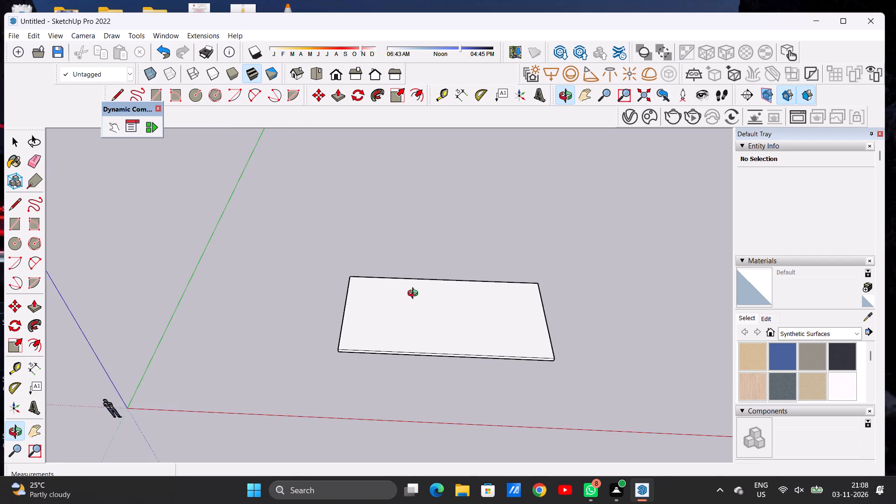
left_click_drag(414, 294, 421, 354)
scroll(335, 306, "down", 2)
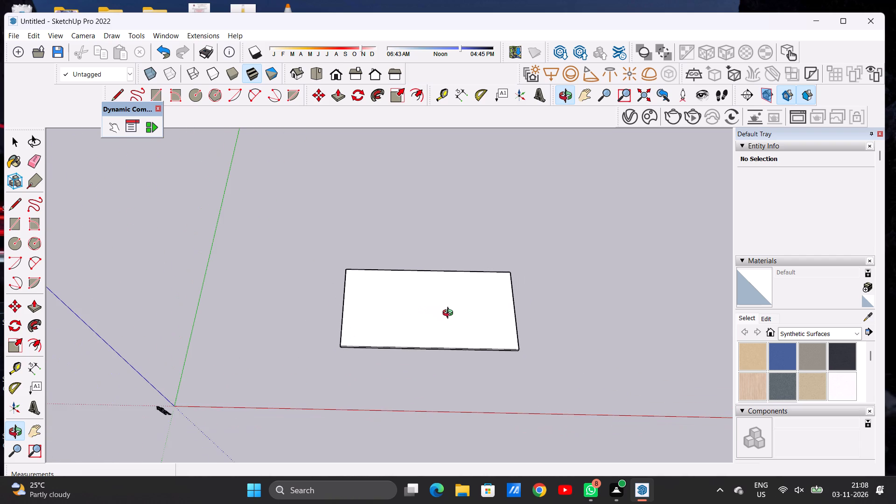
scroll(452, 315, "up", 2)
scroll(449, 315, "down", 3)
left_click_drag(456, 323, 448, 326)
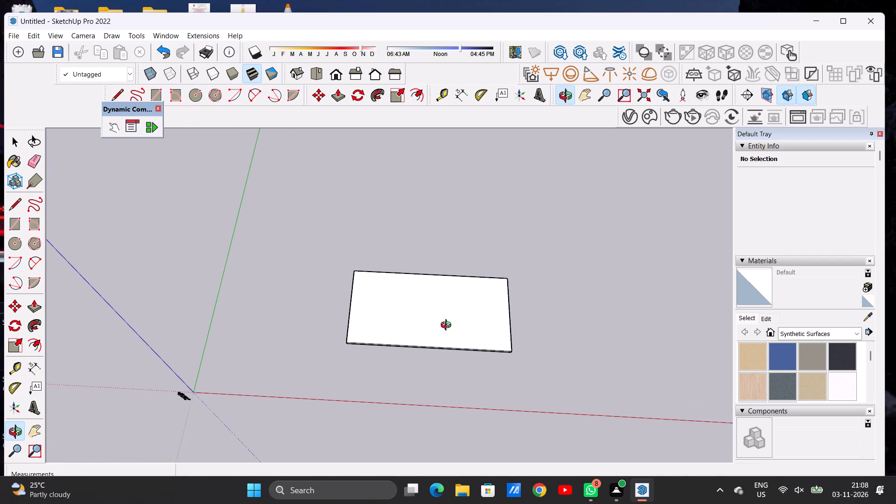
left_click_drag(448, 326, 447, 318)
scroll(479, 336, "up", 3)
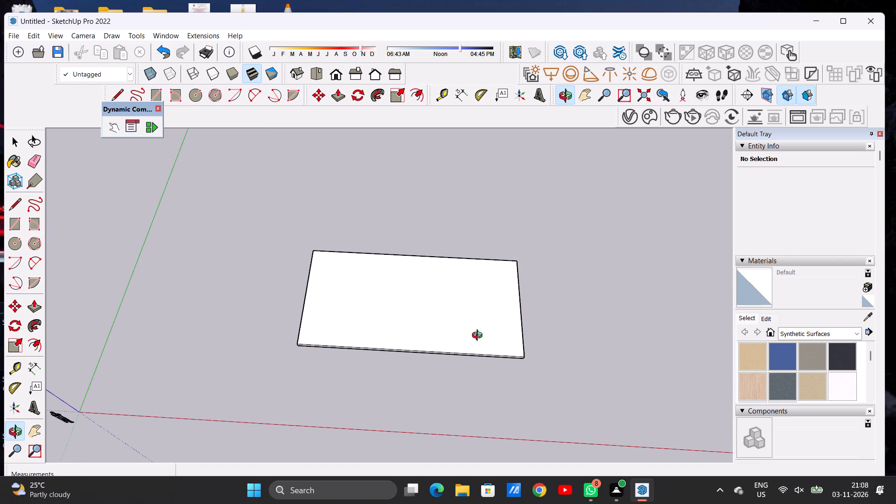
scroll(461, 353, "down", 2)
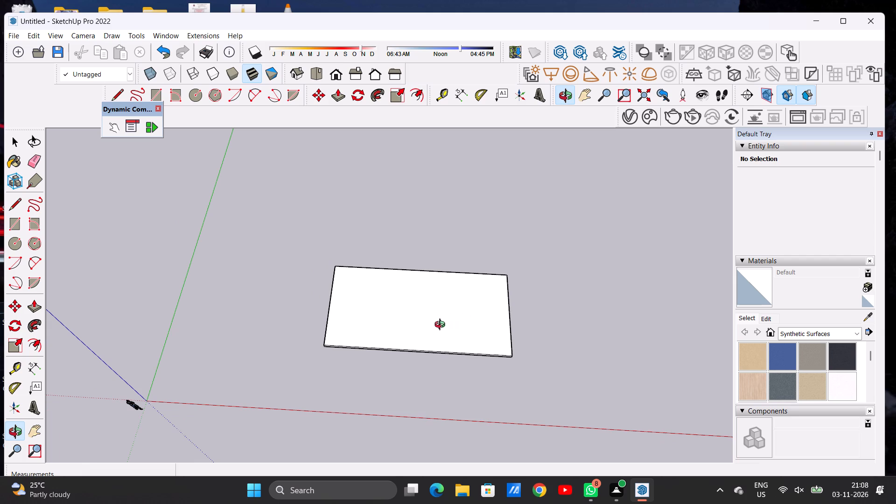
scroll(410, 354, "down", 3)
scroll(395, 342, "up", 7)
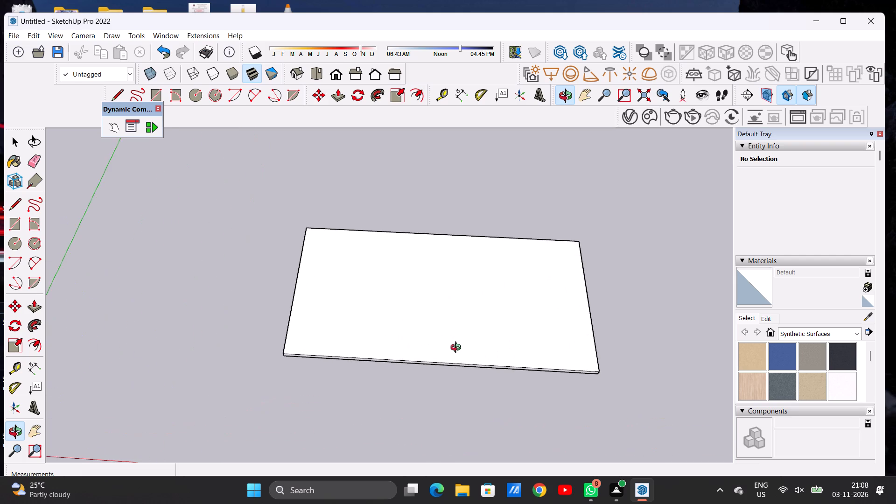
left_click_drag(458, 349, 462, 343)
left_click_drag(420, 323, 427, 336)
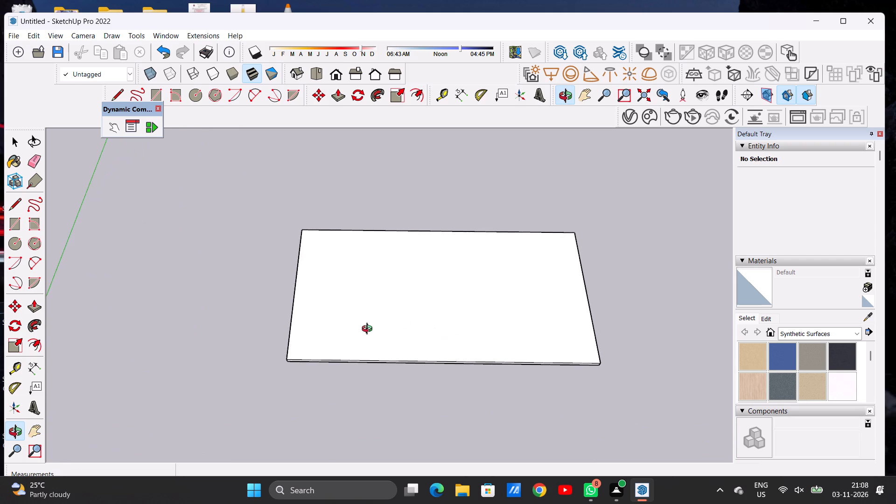
Offset the outline of the slab's top face inward by about 1' 8 1/2".
scroll(356, 324, "down", 5)
left_click_drag(444, 319, 434, 362)
scroll(440, 352, "up", 2)
key("space")
type("OF")
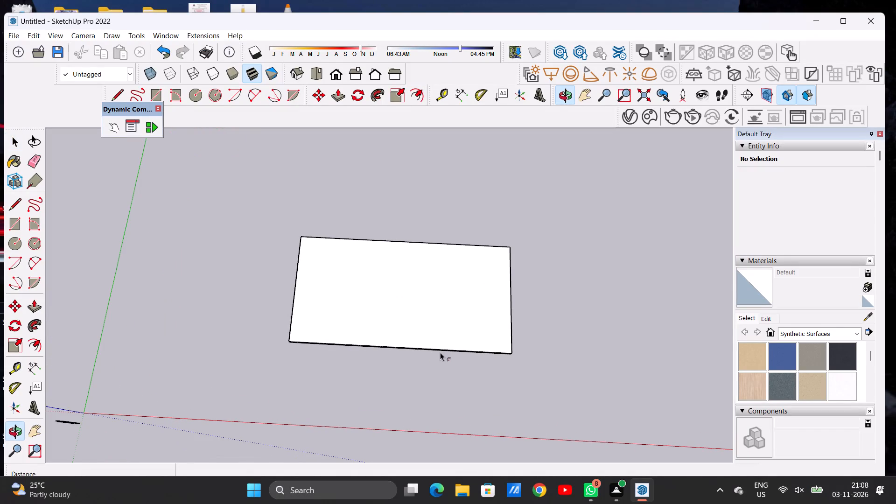
left_click(327, 249)
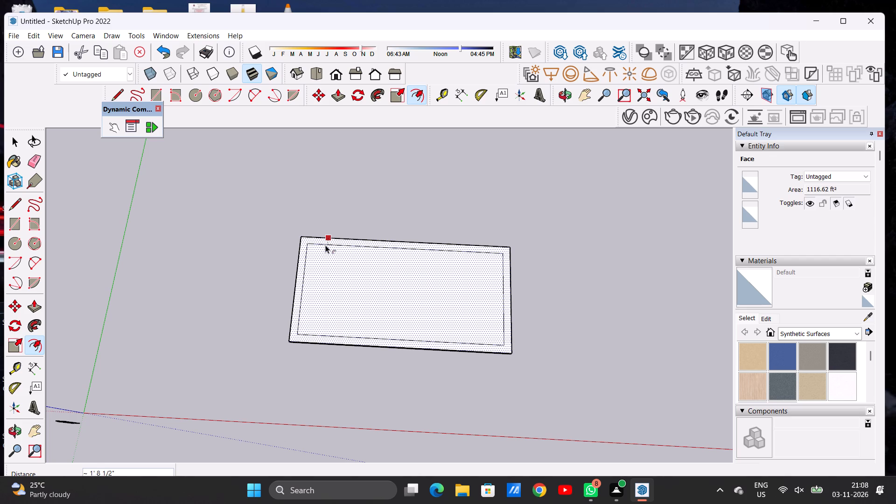
left_click(325, 245)
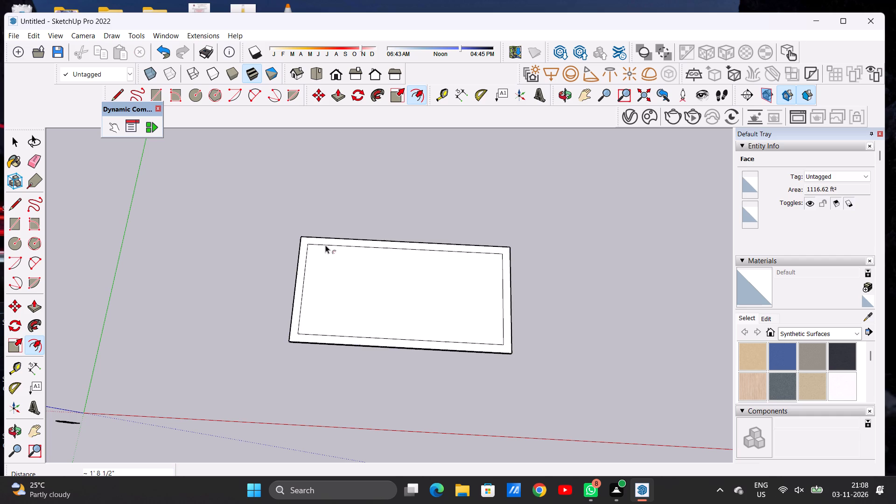
key("space")
Draw two lines about 1' 8 1/2" long extending the inner rectangle's short sides from its front corners to the slab's front edge.
scroll(353, 314, "down", 7)
scroll(350, 343, "up", 5)
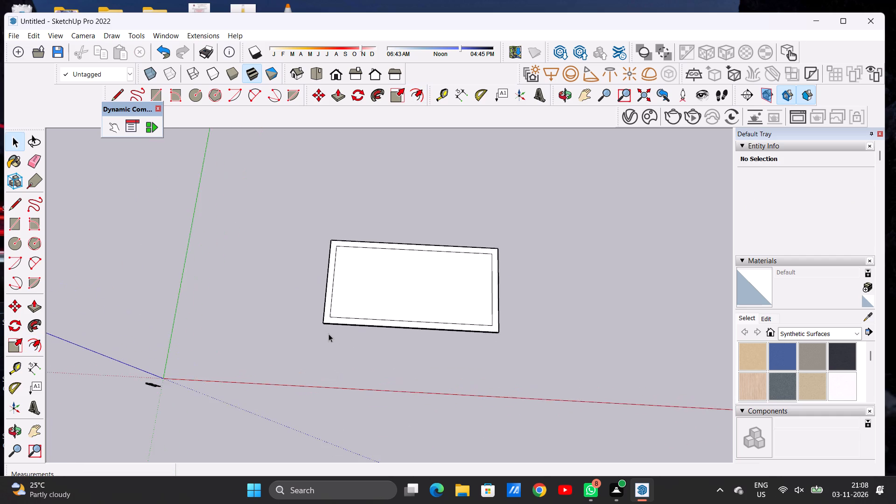
scroll(329, 334, "up", 2)
key("l")
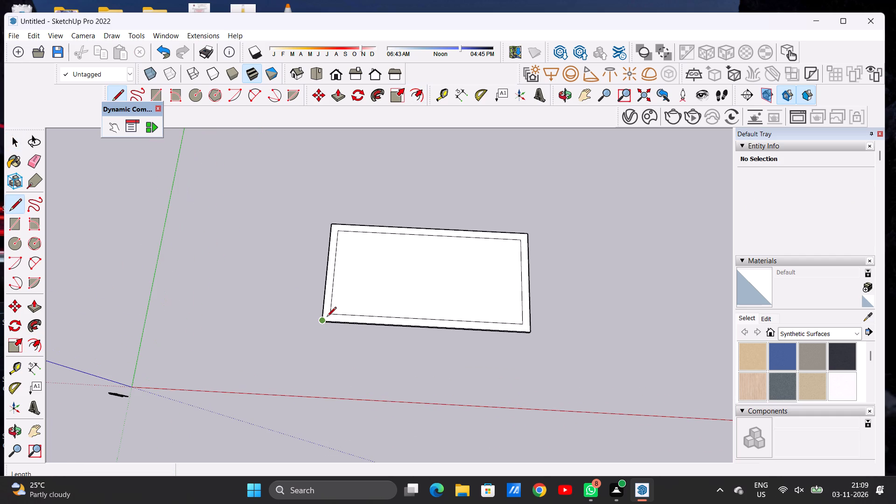
scroll(332, 315, "up", 6)
left_click(331, 314)
left_click(329, 324)
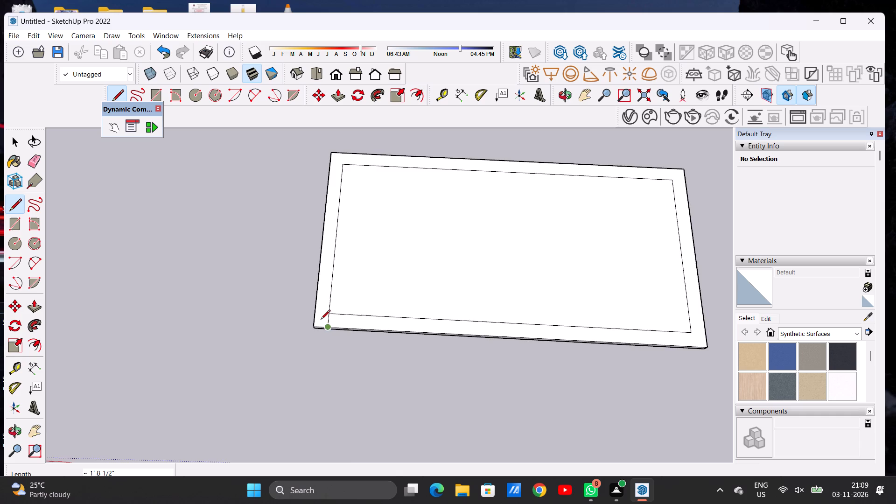
scroll(317, 318, "down", 6)
scroll(491, 338, "up", 12)
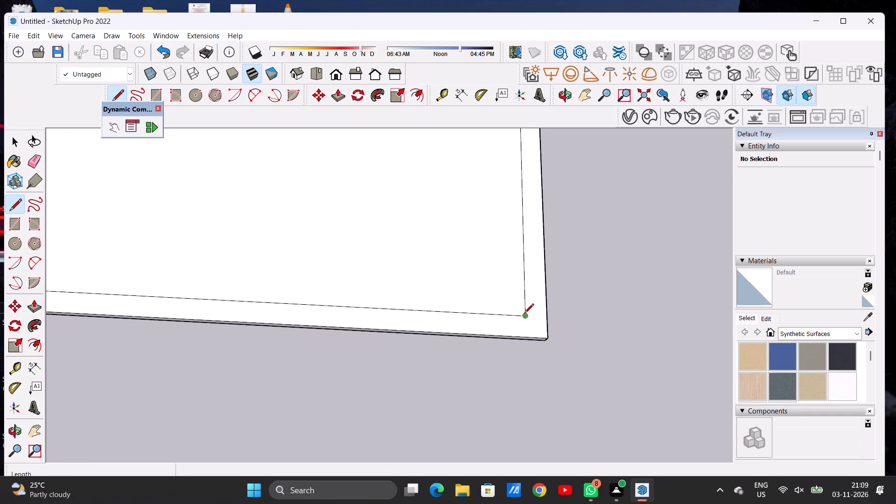
left_click(524, 314)
left_click(525, 334)
scroll(521, 347, "down", 7)
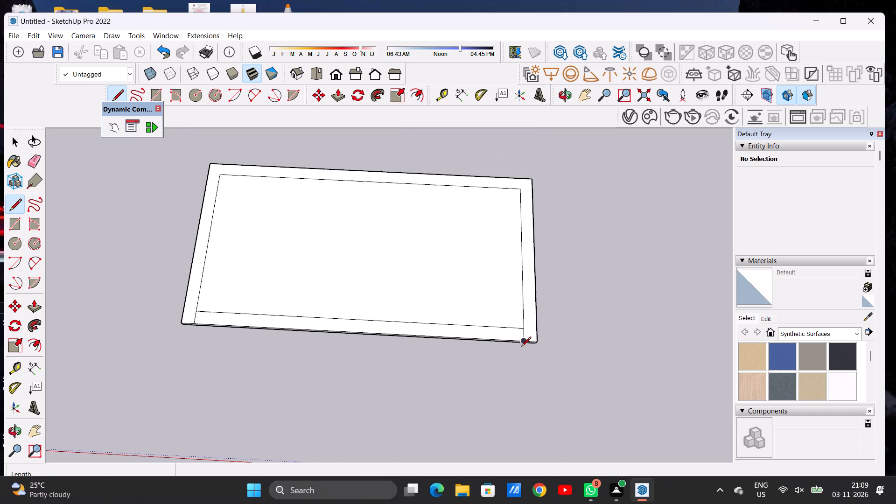
key("space")
scroll(483, 272, "down", 6)
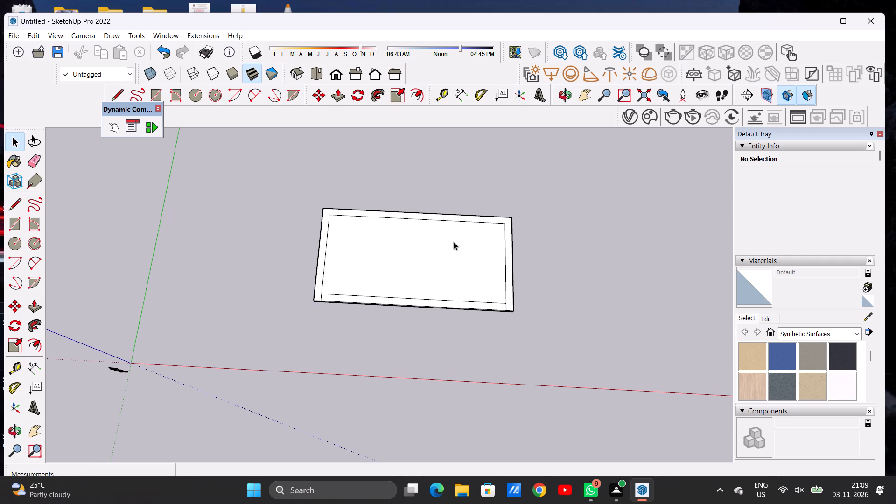
Examine the slab's top face and its divided border from several zoom levels and viewing angles.
scroll(430, 289, "down", 3)
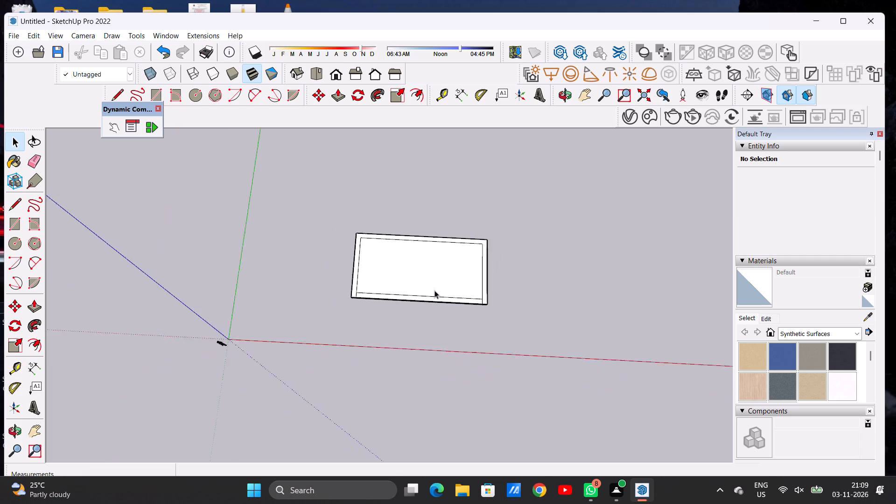
scroll(434, 290, "down", 2)
scroll(445, 286, "up", 3)
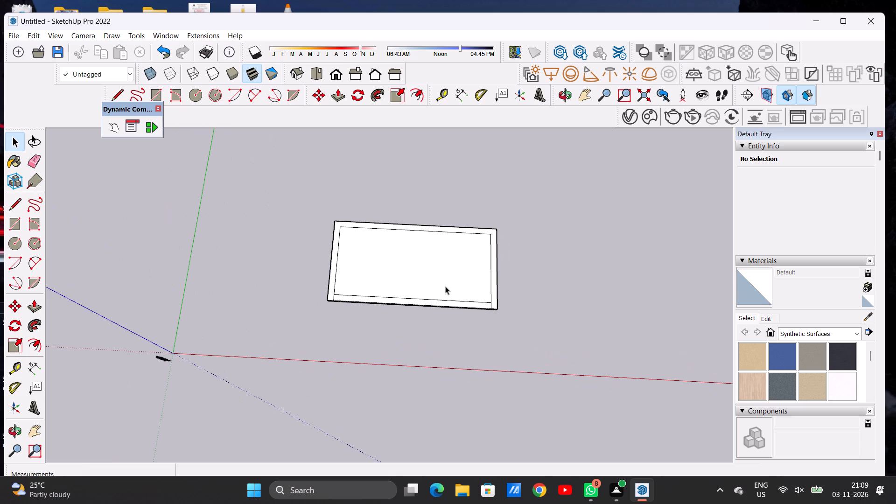
scroll(446, 286, "down", 7)
scroll(434, 280, "up", 8)
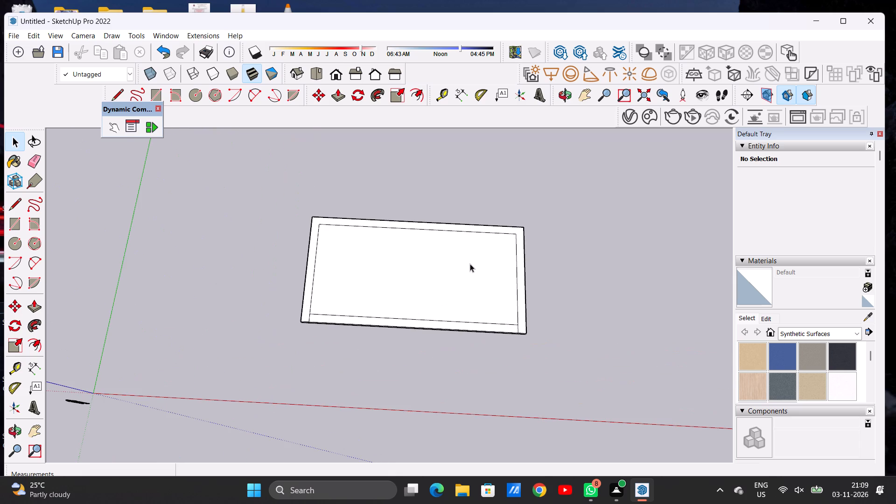
scroll(448, 277, "down", 5)
scroll(516, 270, "up", 1)
scroll(516, 270, "down", 1)
scroll(516, 270, "up", 6)
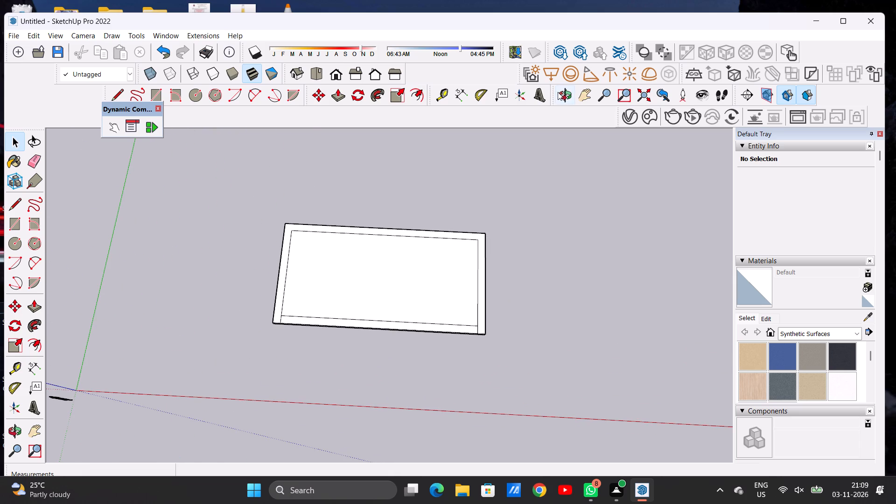
left_click(558, 93)
left_click_drag(430, 288, 427, 276)
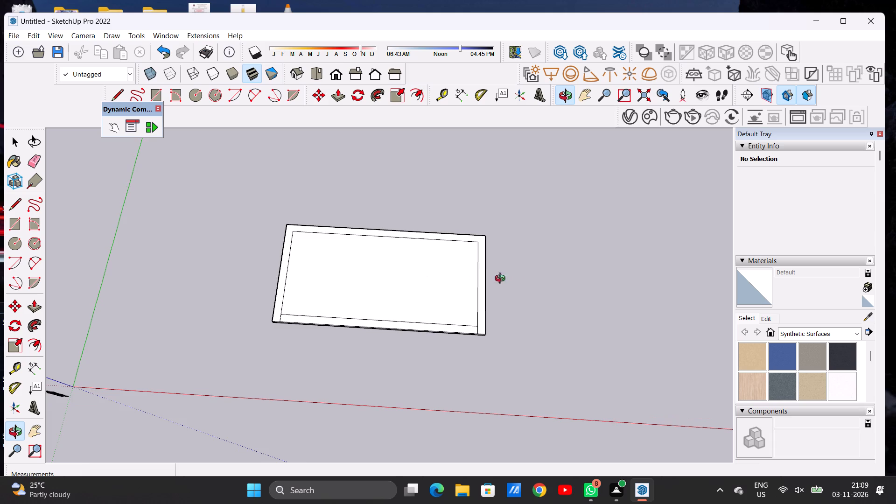
scroll(551, 281, "down", 2)
scroll(553, 281, "up", 1)
scroll(553, 281, "down", 3)
left_click_drag(437, 299, 445, 282)
scroll(449, 296, "up", 6)
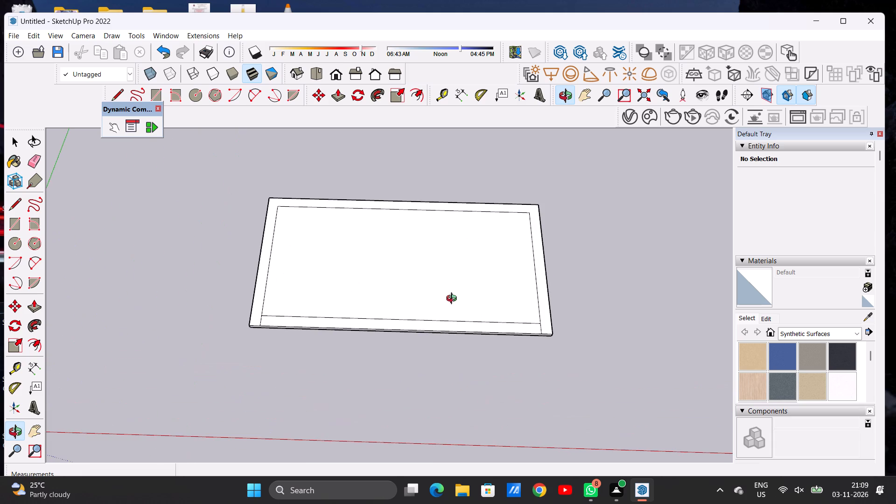
left_click_drag(460, 317, 462, 294)
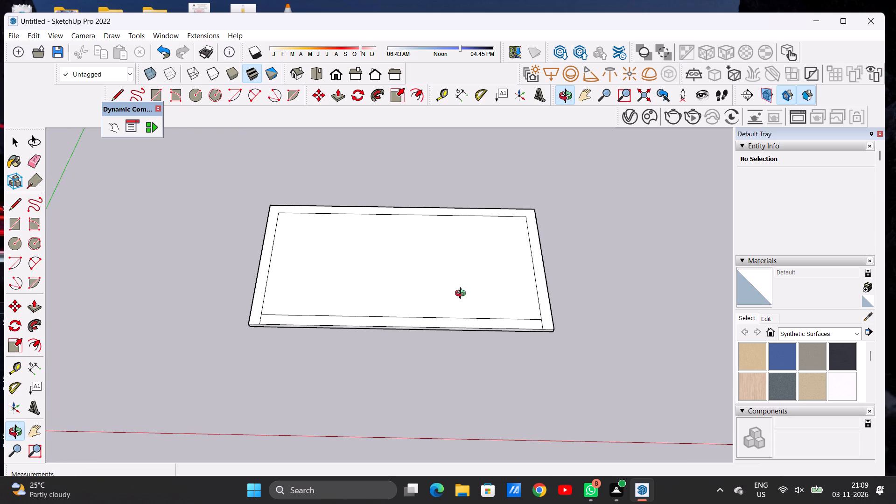
key("space")
Push/Pull the U-shaped border face along the slab's back and short sides upward by 15' to form three walls.
key("p")
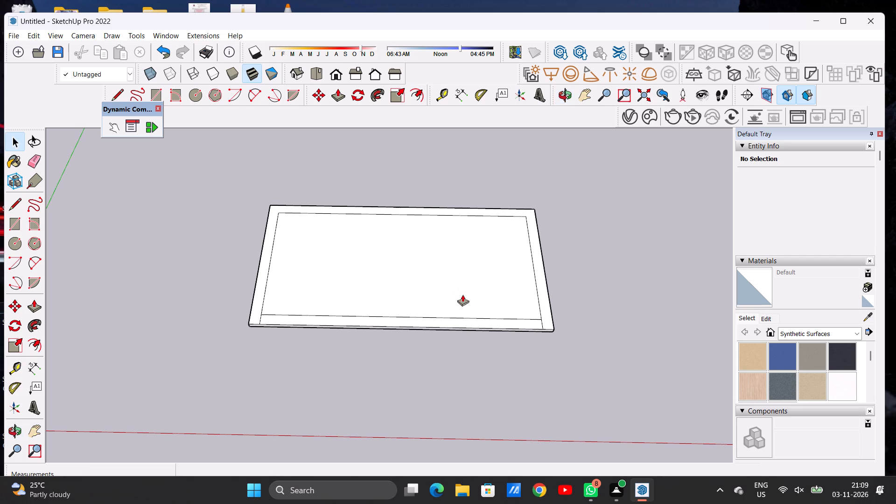
left_click(546, 309)
scroll(567, 279, "down", 2)
scroll(566, 279, "up", 1)
scroll(566, 279, "down", 9)
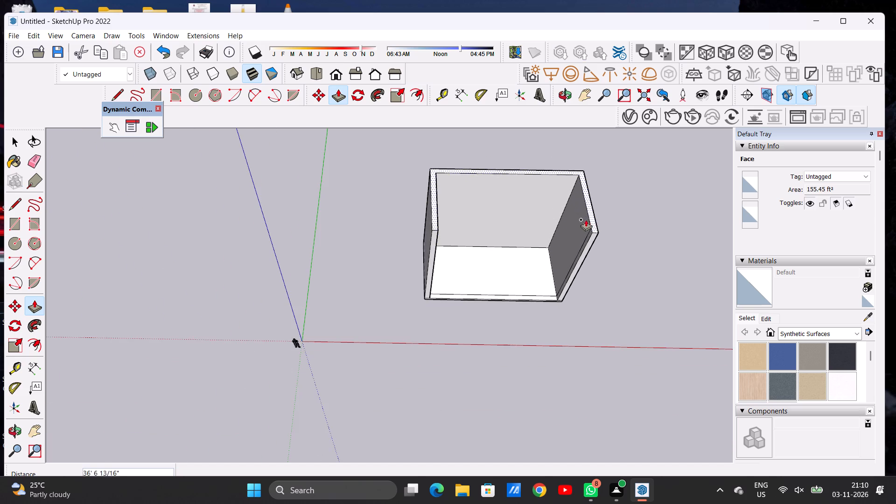
scroll(592, 234, "up", 7)
key("1")
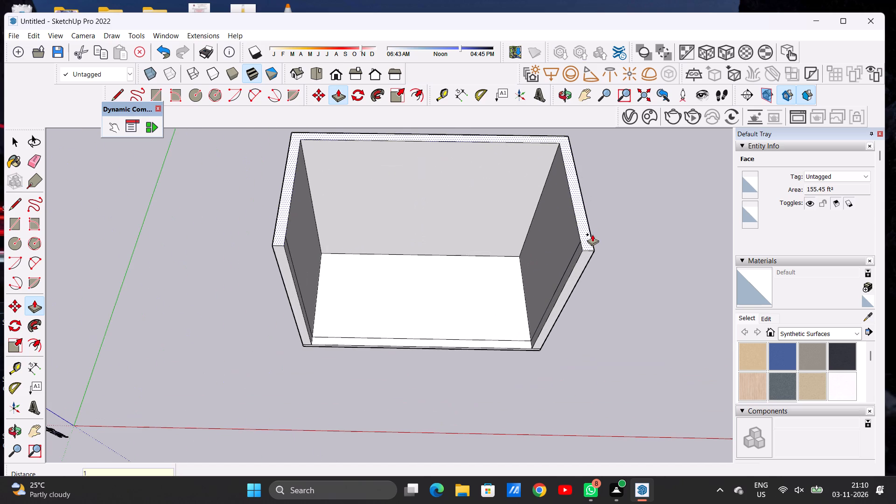
key("5")
key("apostrophe")
key("Return")
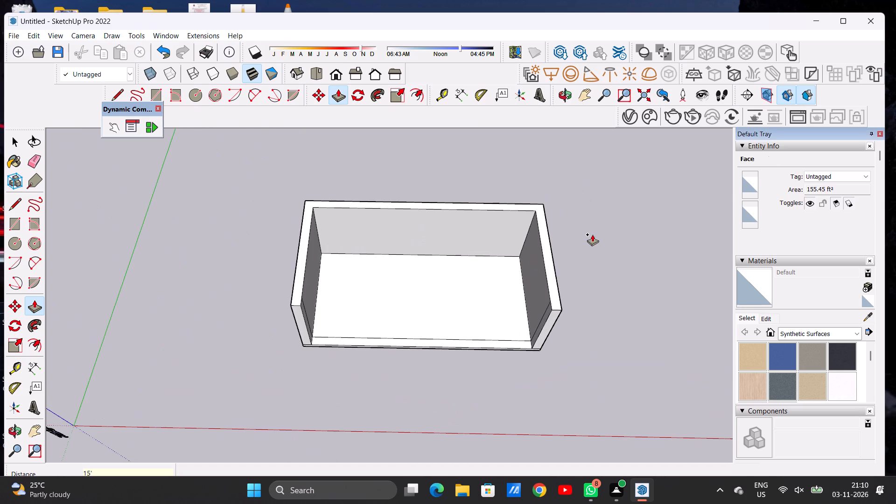
key("space")
Examine the three walls and the open front of the enclosure from low and high viewing angles.
type("O")
scroll(498, 300, "down", 3)
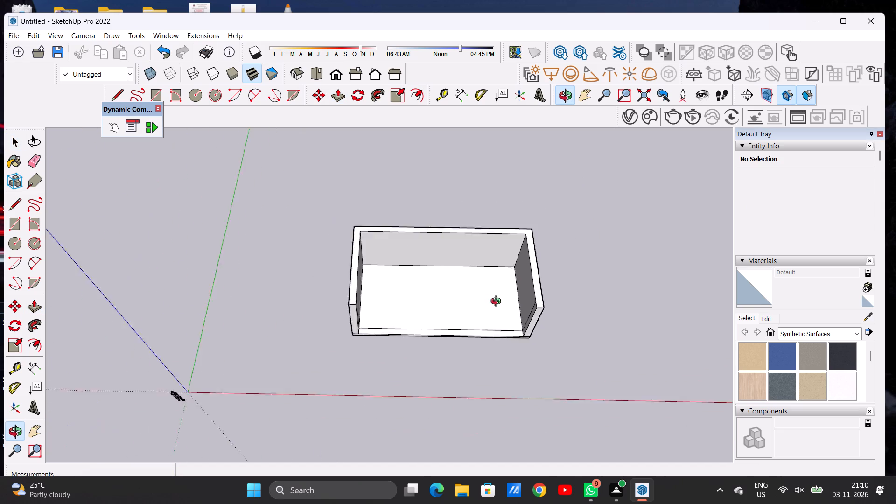
scroll(498, 302, "down", 4)
left_click_drag(464, 309, 455, 196)
scroll(511, 306, "up", 10)
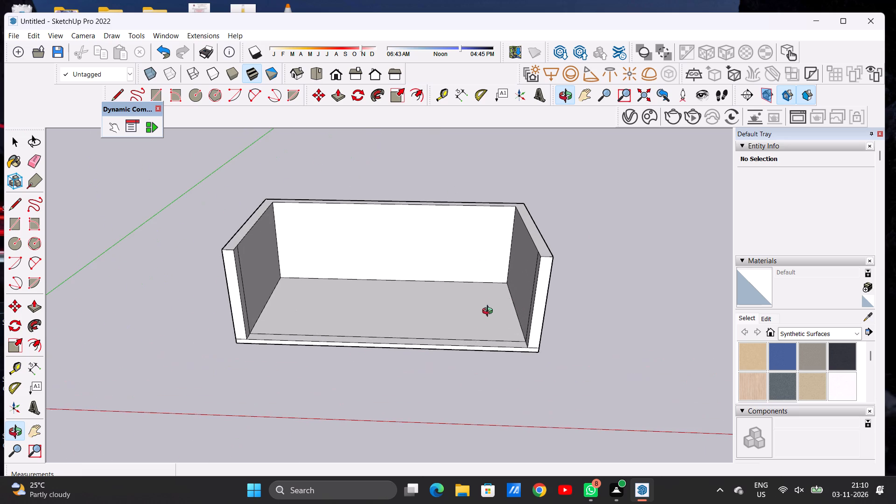
left_click_drag(476, 298, 469, 323)
scroll(579, 318, "down", 5)
scroll(580, 318, "up", 1)
scroll(580, 318, "down", 3)
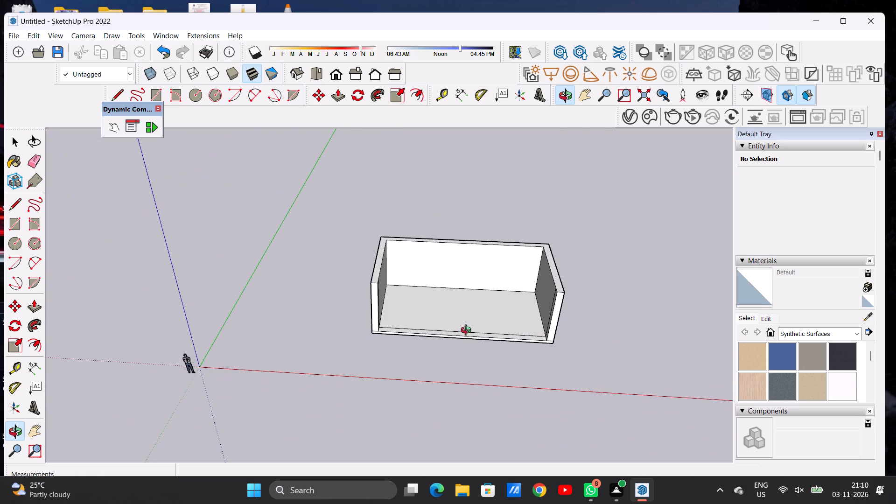
left_click_drag(441, 319, 435, 282)
scroll(545, 335, "up", 6)
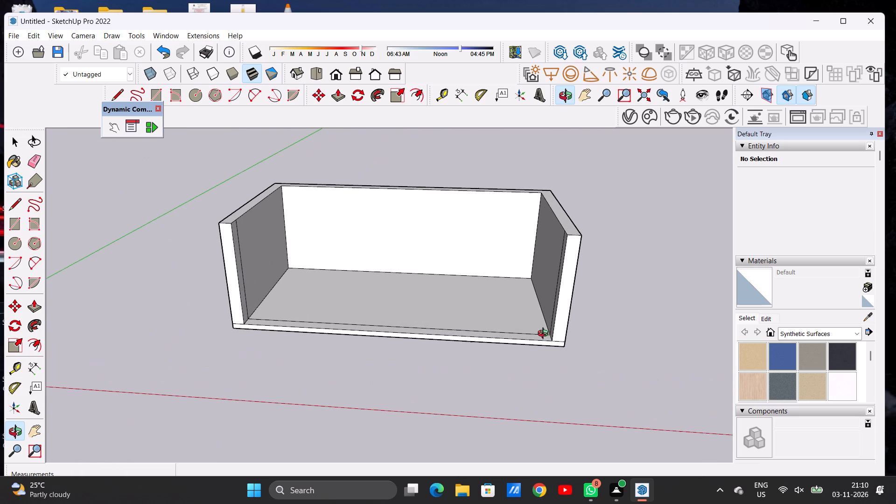
scroll(544, 342, "down", 5)
left_click_drag(522, 315, 526, 345)
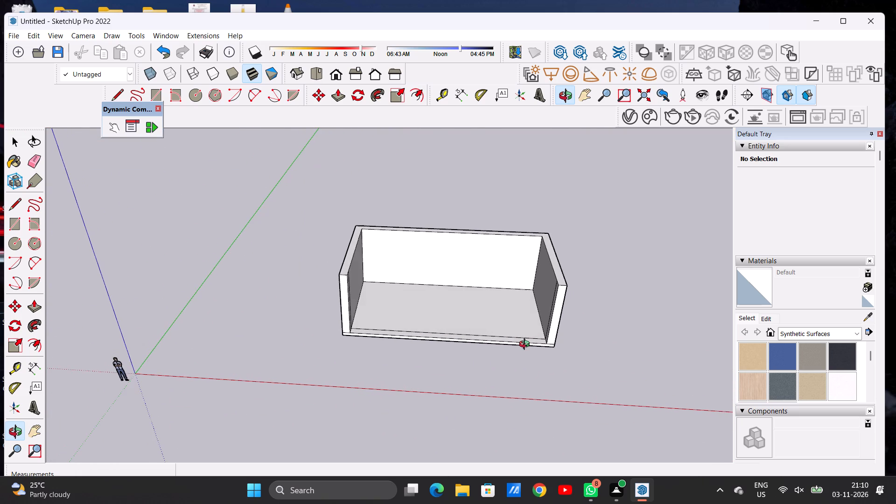
left_click_drag(526, 345, 509, 342)
left_click_drag(509, 342, 529, 346)
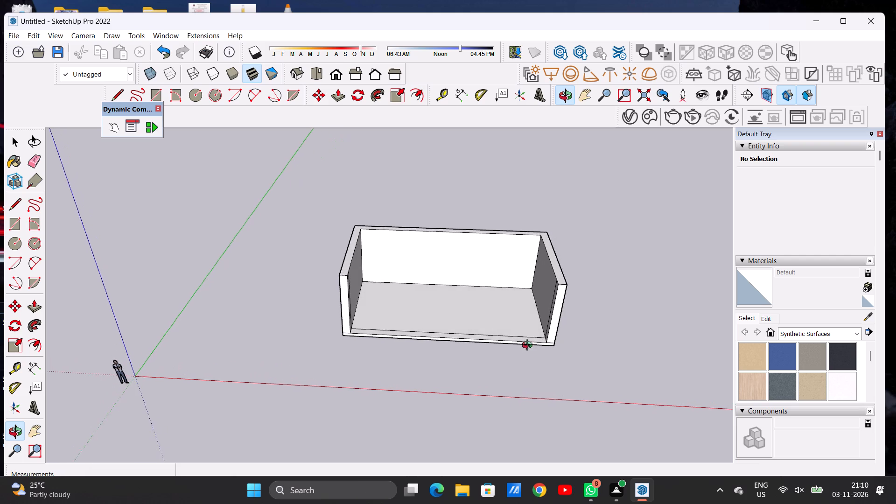
left_click_drag(529, 346, 528, 350)
scroll(533, 331, "up", 6)
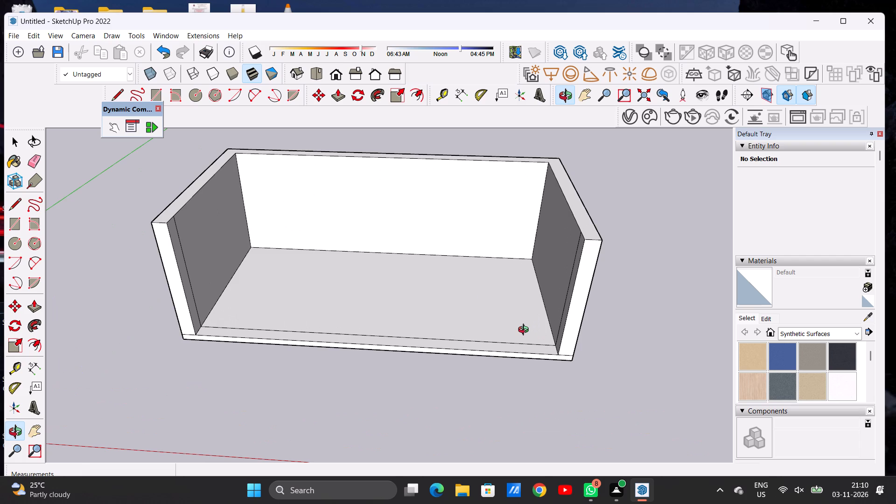
scroll(499, 310, "down", 6)
left_click_drag(503, 316, 505, 298)
left_click_drag(504, 291, 502, 314)
scroll(507, 340, "up", 3)
scroll(590, 340, "up", 1)
scroll(590, 340, "down", 4)
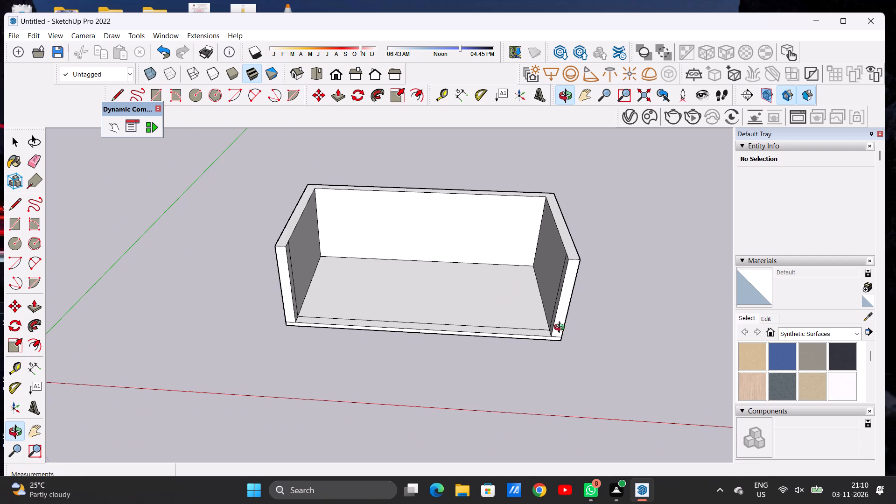
scroll(538, 333, "down", 3)
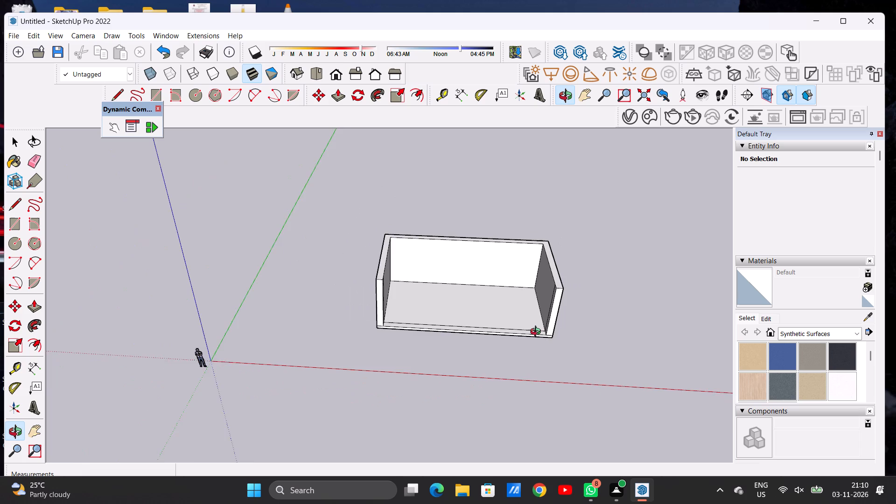
scroll(538, 333, "down", 3)
scroll(524, 332, "up", 1)
scroll(524, 332, "down", 3)
scroll(524, 332, "up", 1)
scroll(524, 332, "down", 1)
scroll(524, 332, "up", 1)
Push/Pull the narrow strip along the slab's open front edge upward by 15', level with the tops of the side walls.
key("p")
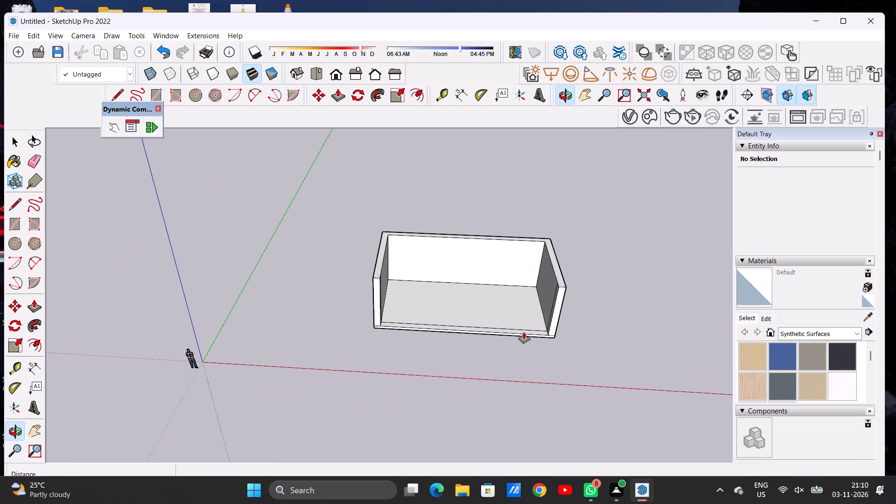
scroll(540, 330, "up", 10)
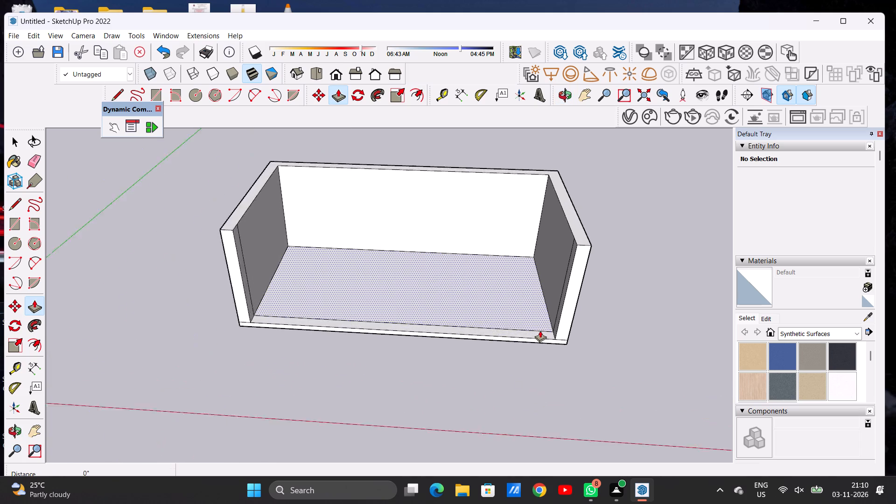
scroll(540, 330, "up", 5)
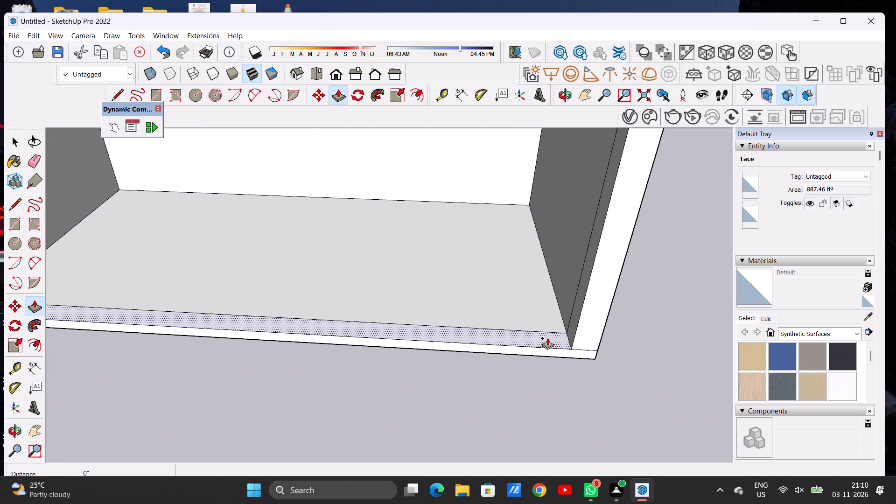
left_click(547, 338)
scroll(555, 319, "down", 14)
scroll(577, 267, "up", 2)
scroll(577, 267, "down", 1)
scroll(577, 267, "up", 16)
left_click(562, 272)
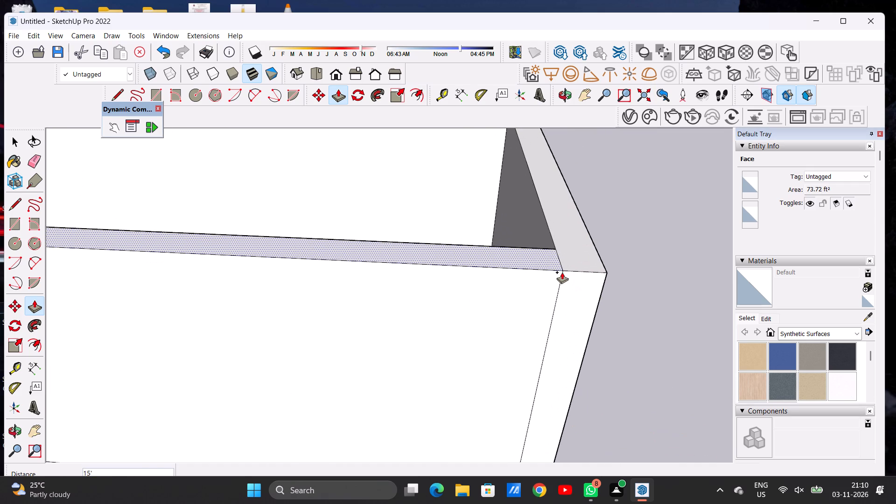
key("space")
Examine the four-walled enclosure from the standard front view and from low and high angles.
scroll(523, 293, "down", 14)
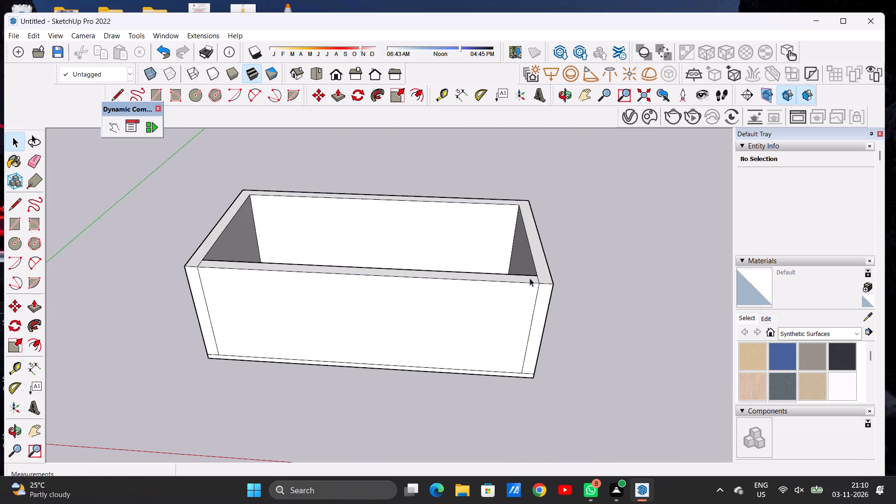
scroll(523, 285, "up", 1)
scroll(522, 286, "down", 5)
scroll(479, 314, "up", 4)
key("o")
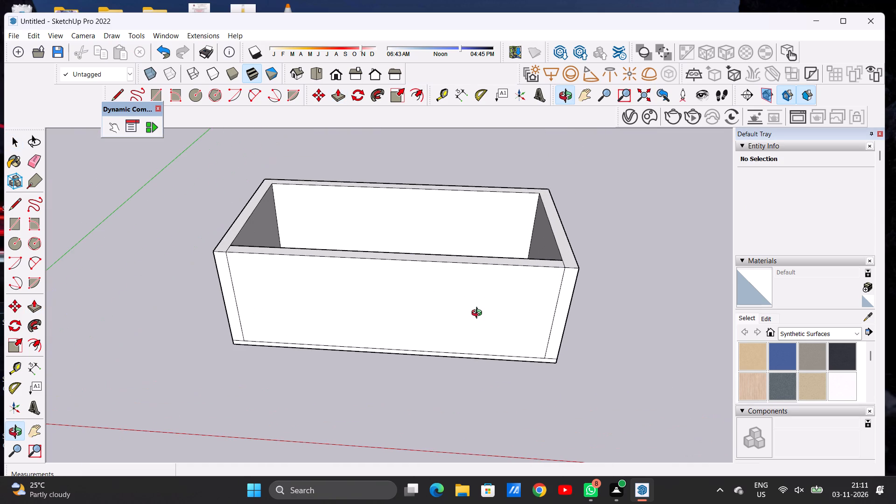
scroll(462, 273, "down", 7)
left_click_drag(464, 298, 456, 228)
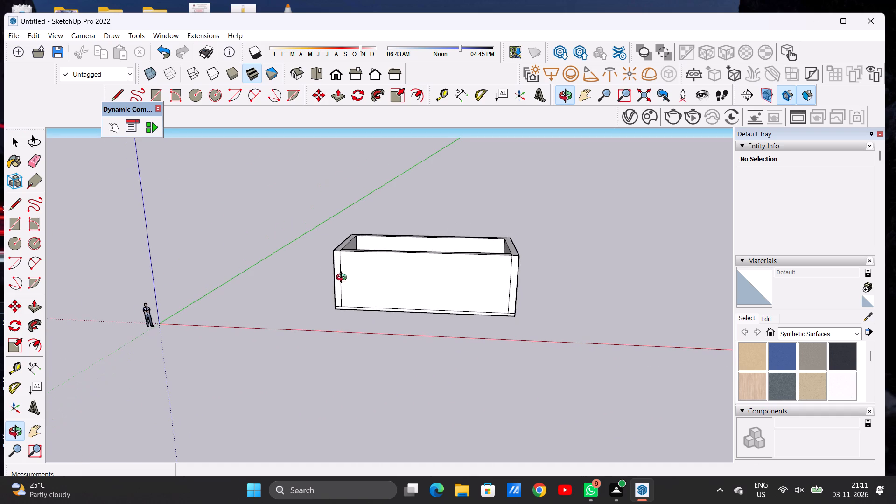
left_click(501, 266)
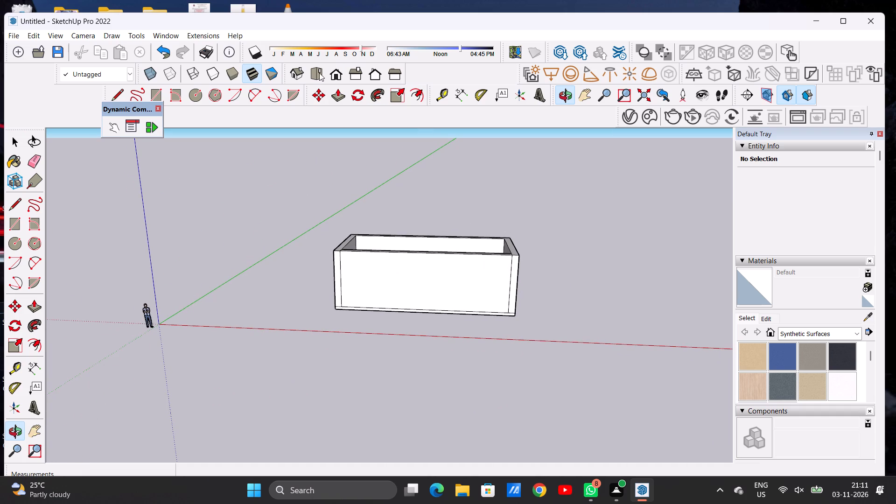
left_click(336, 73)
scroll(566, 288, "up", 1)
scroll(566, 288, "down", 1)
scroll(566, 288, "up", 4)
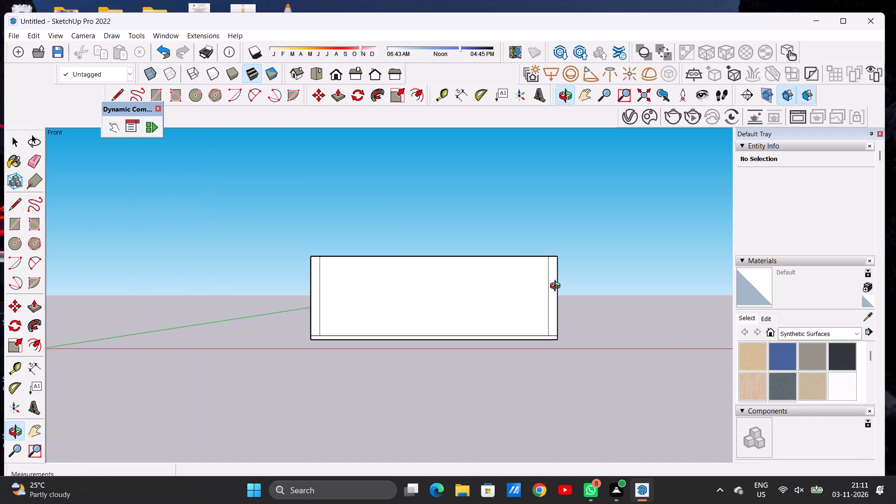
left_click_drag(533, 291, 507, 316)
scroll(377, 281, "up", 3)
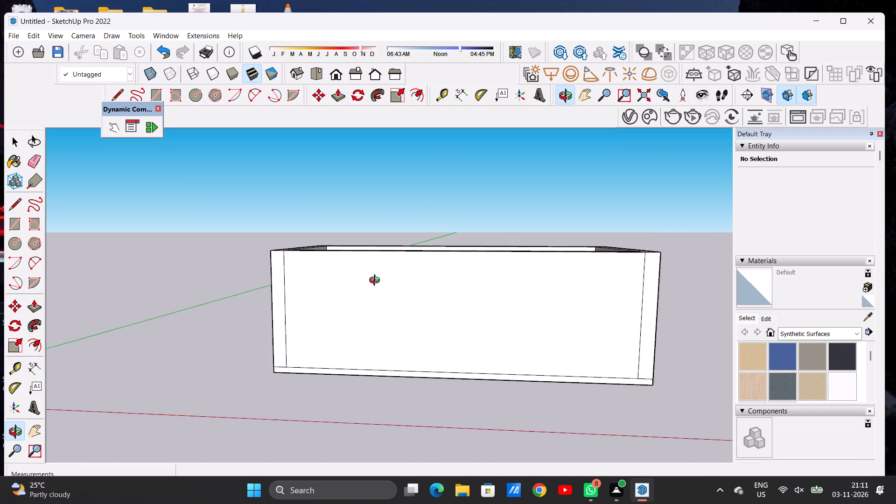
scroll(377, 281, "up", 3)
scroll(336, 329, "down", 6)
left_click_drag(331, 330, 329, 319)
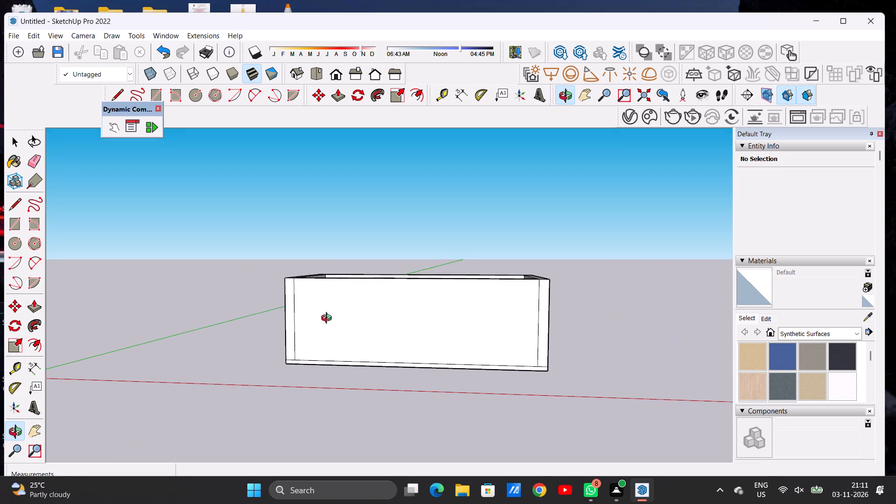
left_click_drag(329, 319, 331, 314)
scroll(390, 333, "up", 2)
scroll(351, 333, "down", 4)
scroll(492, 341, "up", 2)
scroll(443, 341, "down", 2)
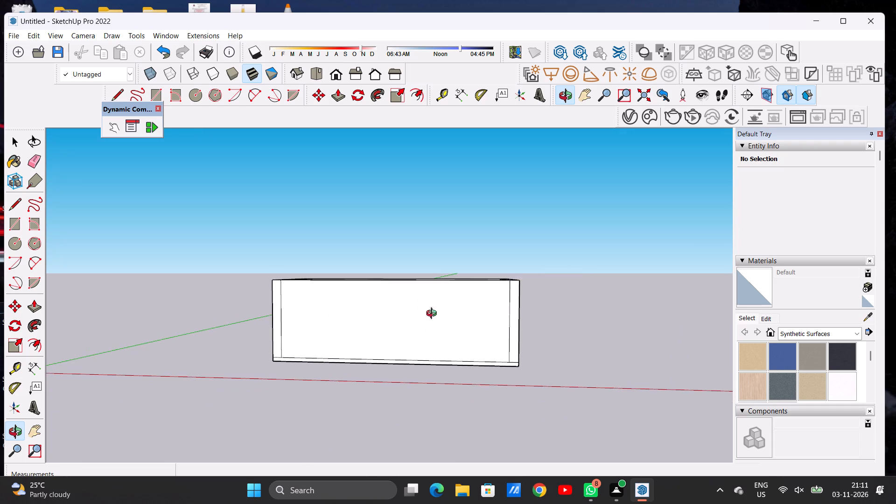
left_click_drag(427, 300, 426, 372)
left_click_drag(425, 301, 442, 375)
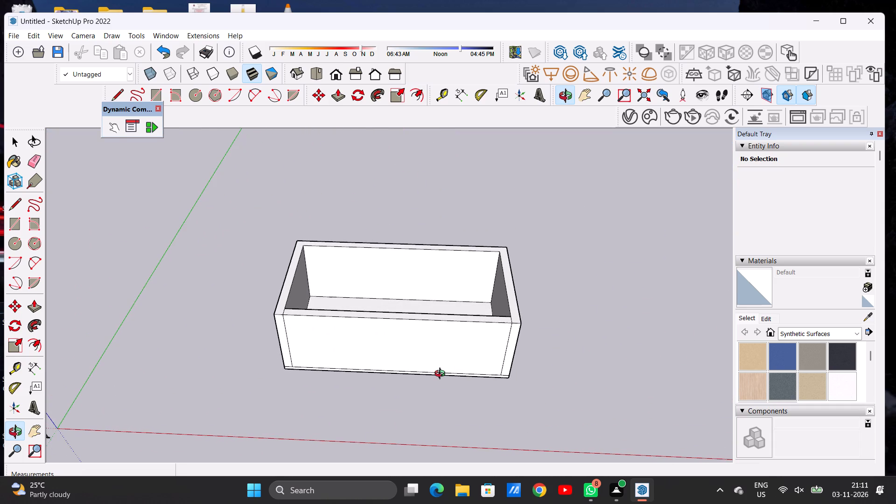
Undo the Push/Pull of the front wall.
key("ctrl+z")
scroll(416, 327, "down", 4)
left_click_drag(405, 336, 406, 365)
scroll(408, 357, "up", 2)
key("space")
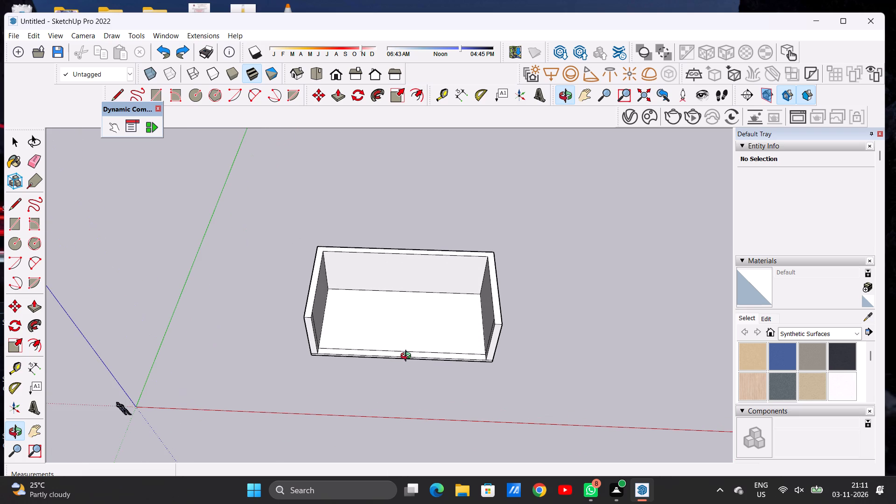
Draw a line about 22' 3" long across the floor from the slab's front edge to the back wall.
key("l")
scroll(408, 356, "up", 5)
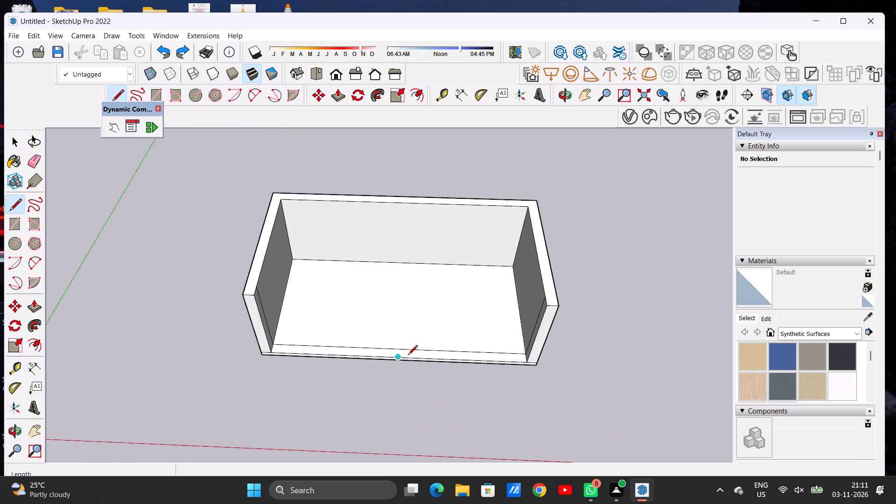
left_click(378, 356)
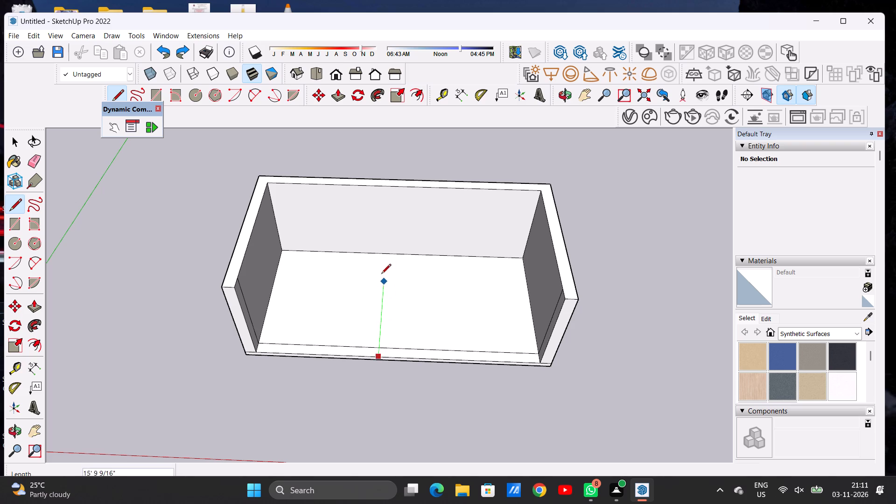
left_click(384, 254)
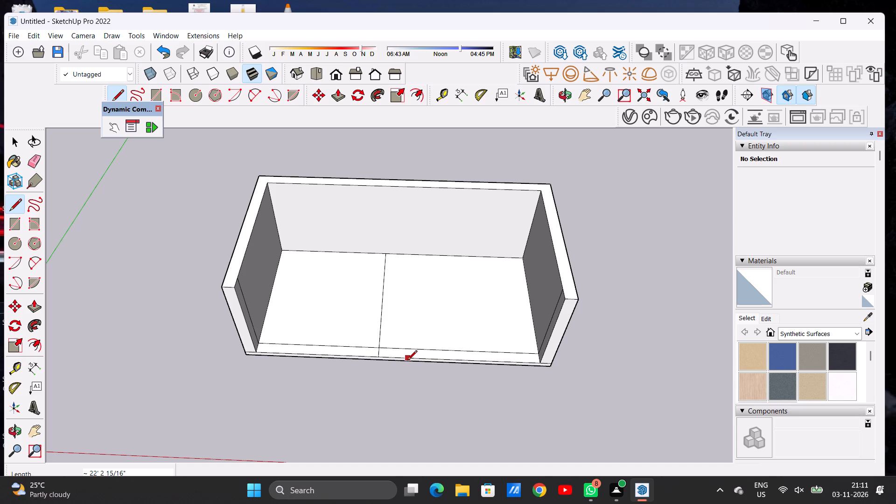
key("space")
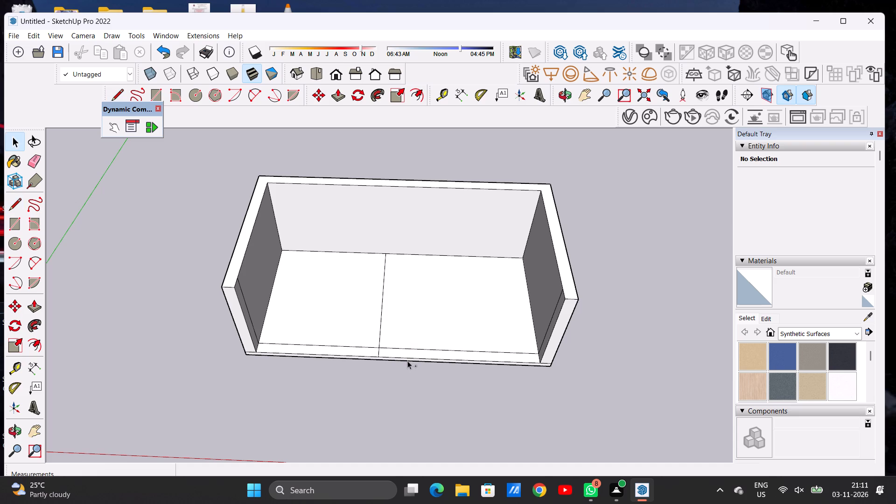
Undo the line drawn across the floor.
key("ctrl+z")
Push/Pull the slab's thin right side face outward by about 8' 1/4" beyond the right wall.
scroll(390, 330, "down", 7)
scroll(524, 356, "up", 4)
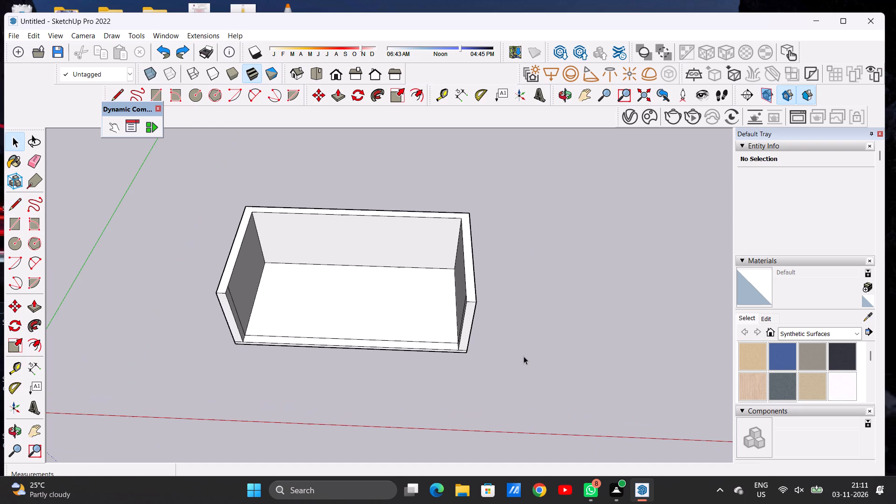
key("o")
left_click_drag(462, 370, 451, 259)
left_click_drag(497, 333, 382, 357)
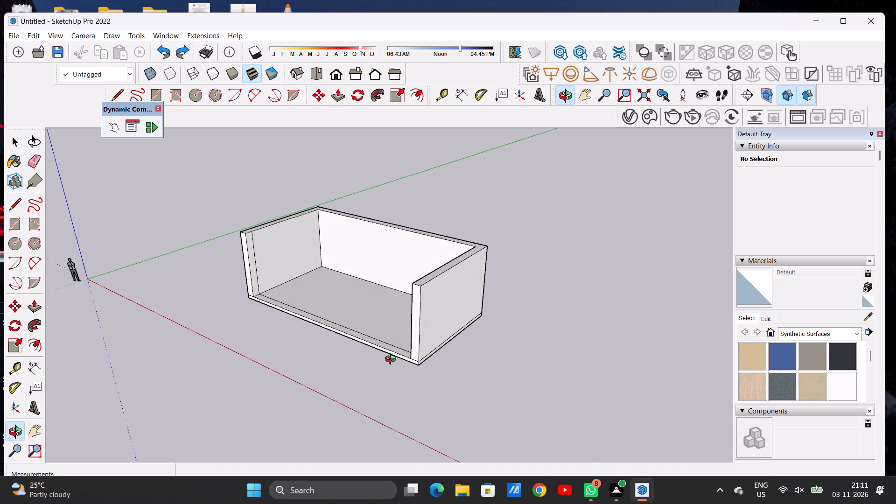
scroll(411, 371, "up", 13)
key("p")
scroll(436, 342, "up", 4)
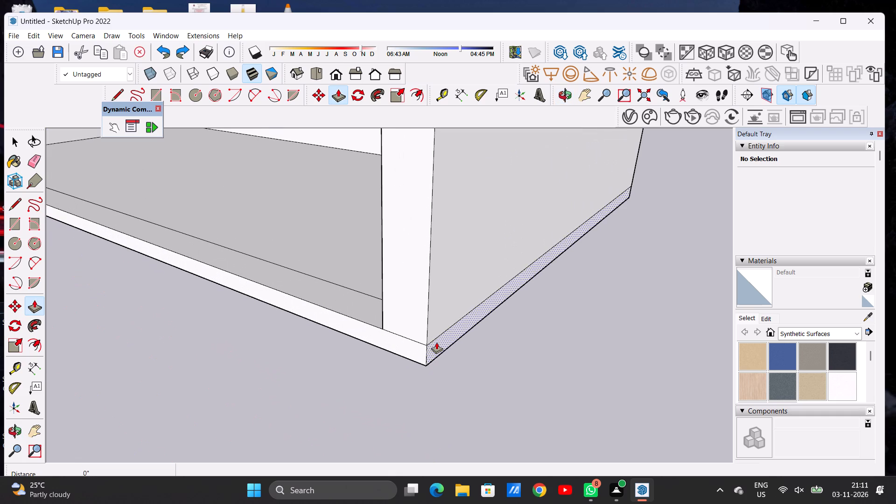
scroll(436, 342, "up", 1)
left_click(436, 342)
scroll(505, 357, "up", 1)
scroll(505, 357, "down", 2)
scroll(505, 357, "up", 2)
scroll(505, 357, "down", 1)
scroll(505, 357, "up", 1)
scroll(505, 357, "down", 7)
scroll(505, 358, "up", 1)
scroll(505, 358, "down", 8)
scroll(509, 360, "up", 1)
scroll(509, 360, "down", 5)
left_click(577, 365)
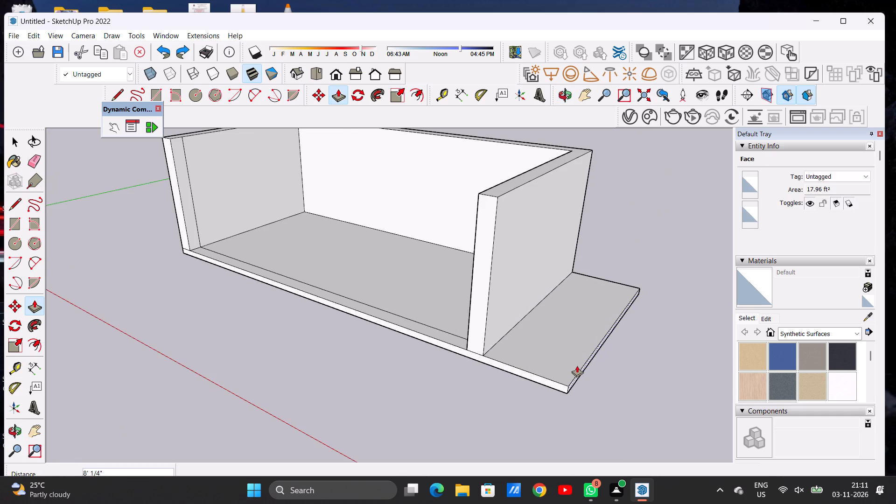
Push/Pull the right wall's outer face outward by 8' 1/4" to meet the extended slab edge.
left_click(497, 322)
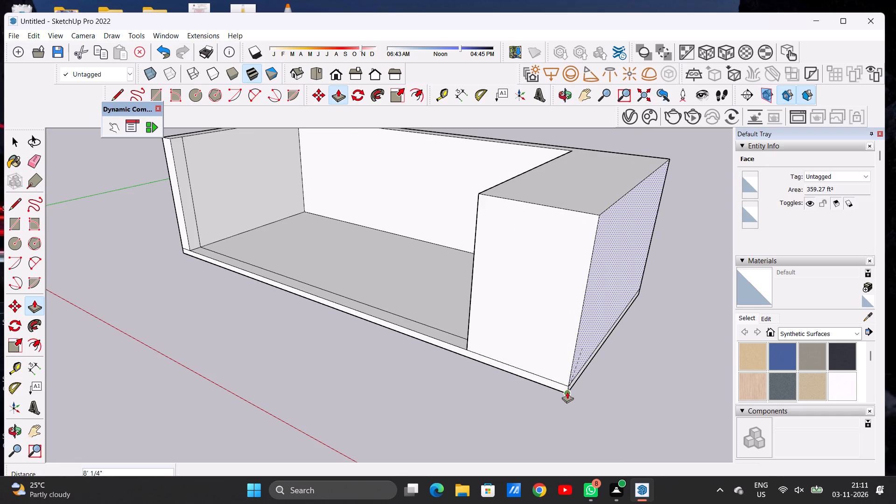
left_click(567, 392)
key("p")
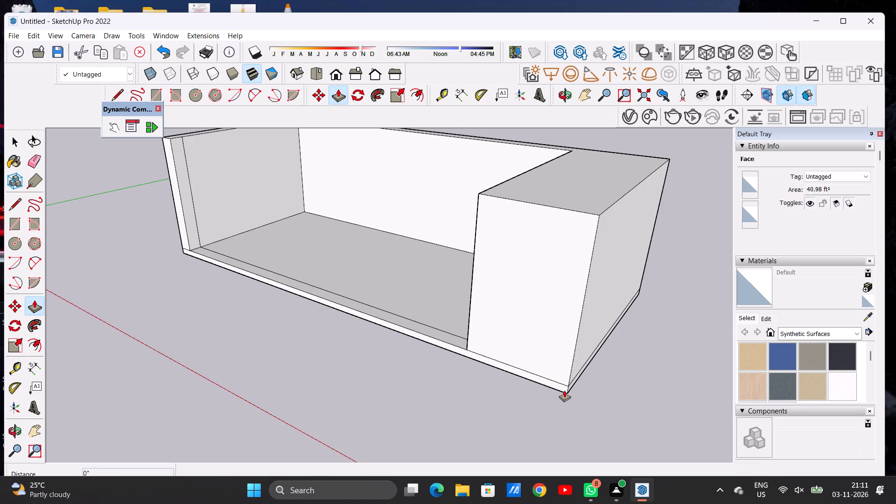
Push/Pull the narrow front strip of the thickened right wall's inner face inward by about 8' 1 15/16".
scroll(505, 368, "down", 9)
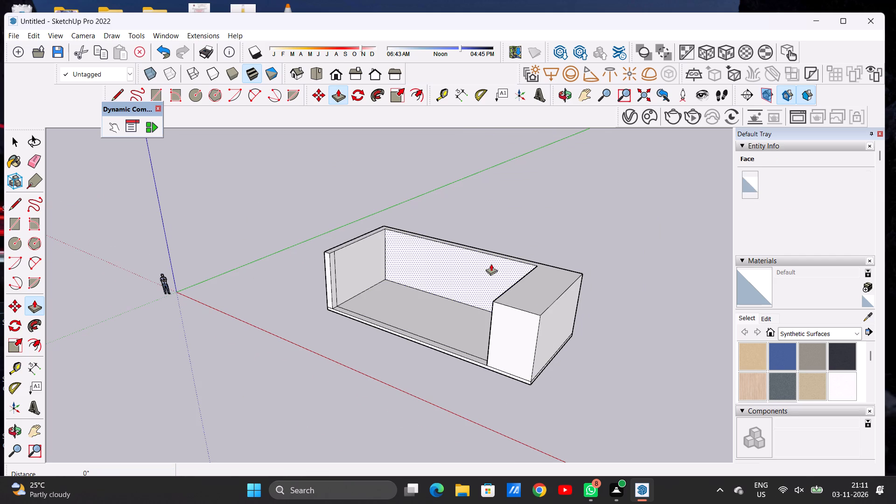
key("space")
key("o")
left_click_drag(496, 287, 651, 295)
scroll(515, 266, "up", 3)
scroll(515, 266, "down", 1)
scroll(515, 266, "up", 5)
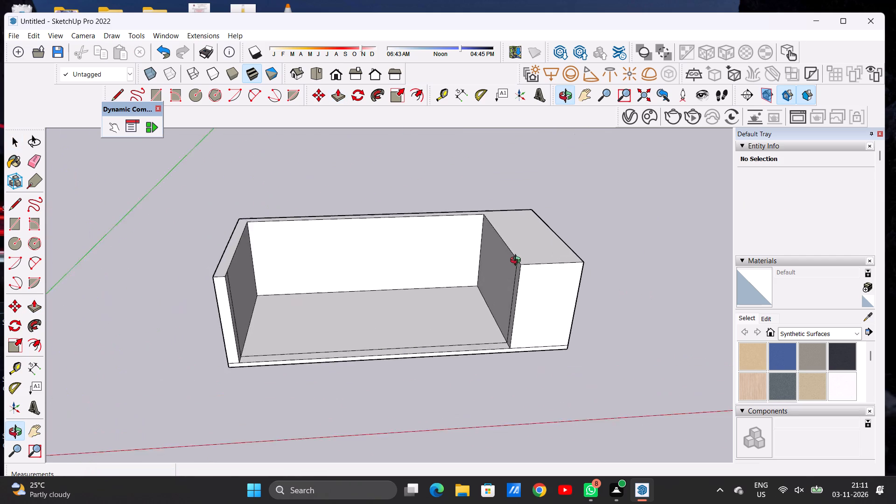
scroll(518, 261, "up", 3)
scroll(522, 269, "down", 1)
scroll(522, 269, "up", 6)
key("p")
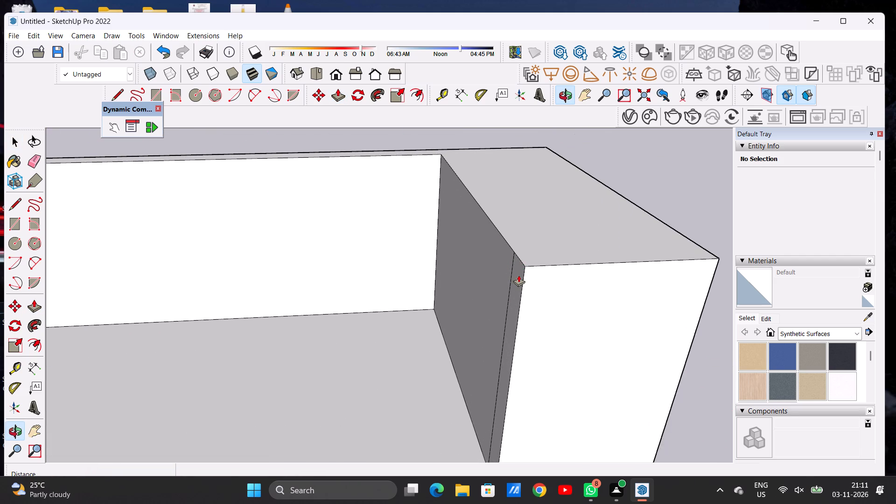
left_click(518, 275)
scroll(525, 267, "down", 11)
scroll(562, 266, "up", 1)
scroll(562, 266, "down", 1)
scroll(562, 266, "up", 4)
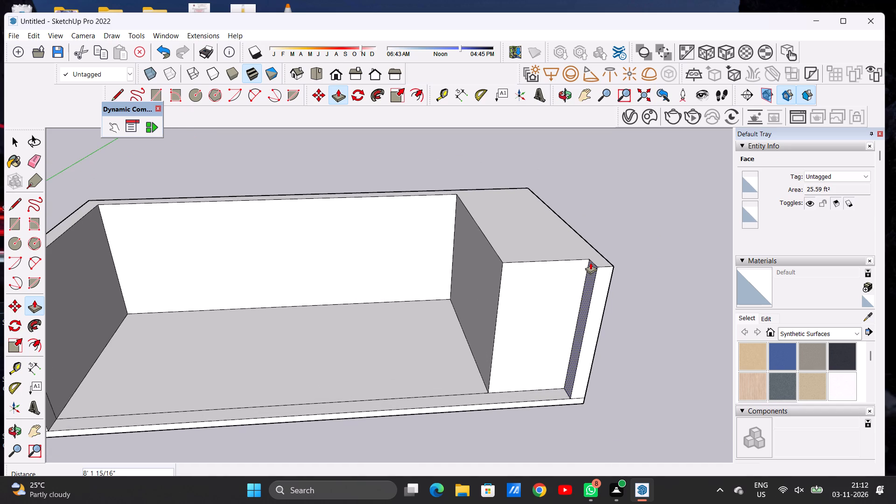
left_click(592, 261)
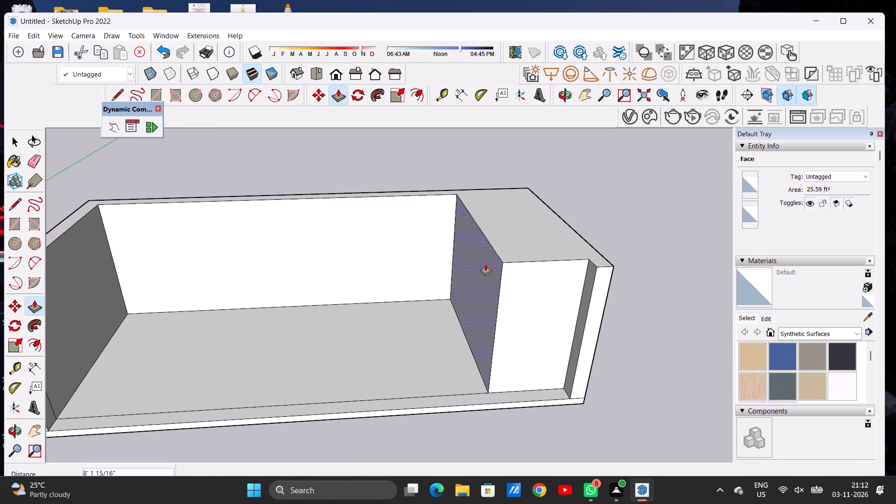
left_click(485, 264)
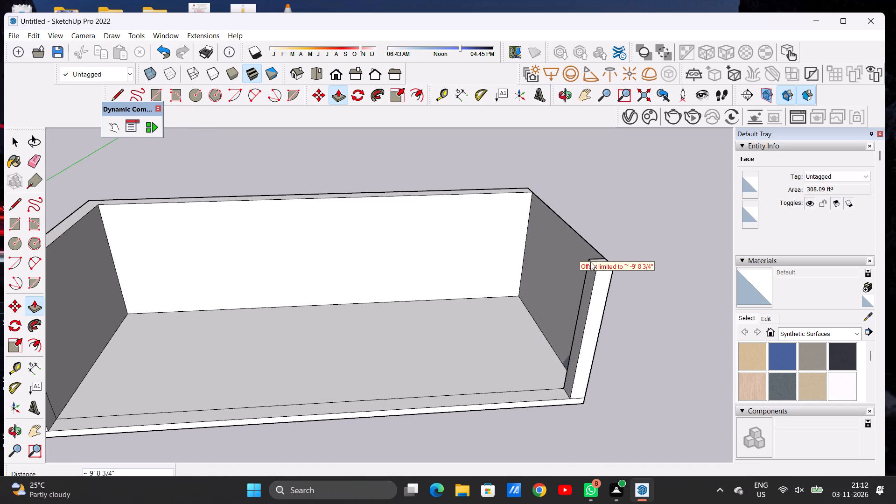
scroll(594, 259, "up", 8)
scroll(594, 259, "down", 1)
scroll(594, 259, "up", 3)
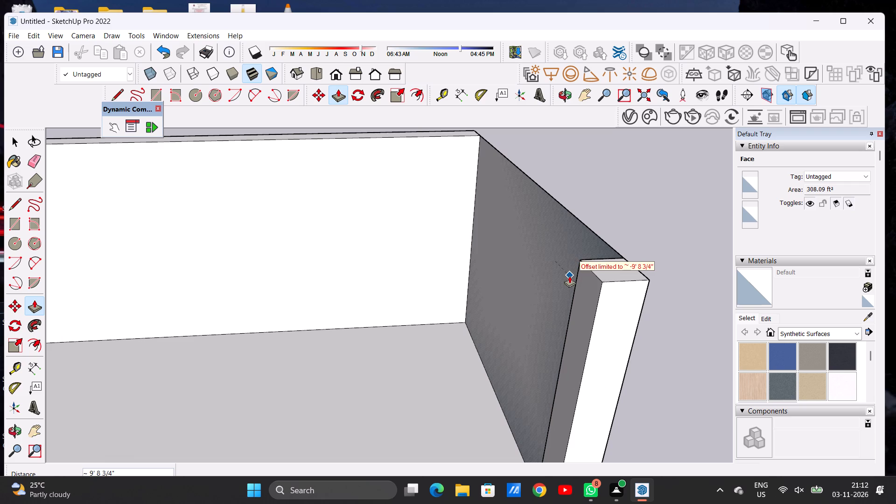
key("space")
Push/Pull the large inner face of the thickened right wall back until it is flush with the recessed front strip.
scroll(536, 279, "down", 8)
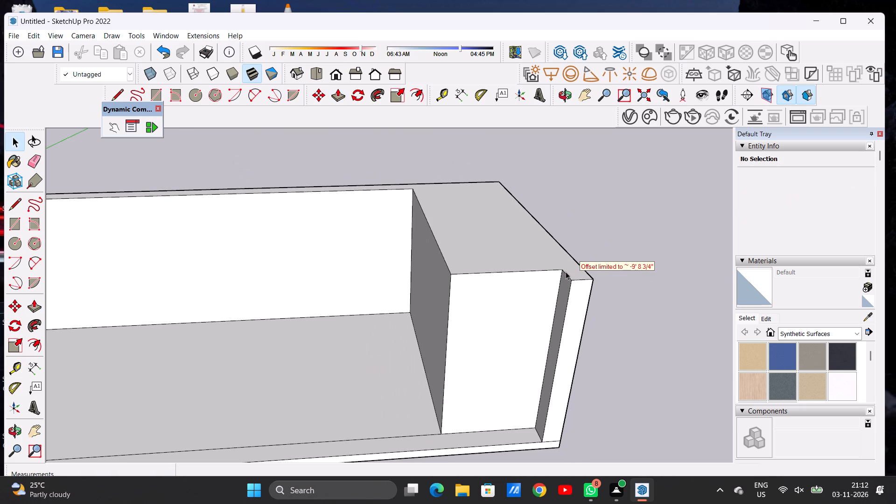
key("p")
scroll(448, 279, "up", 4)
left_click(445, 282)
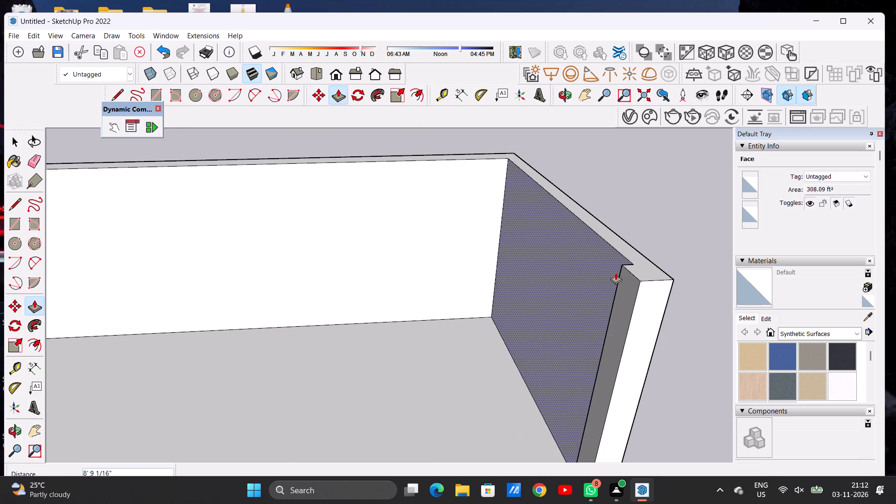
left_click(618, 268)
key("space")
Draw two parallel lines near the middle of the floor, each about 22' 3" long, from the slab's front edge to the back wall.
type("O")
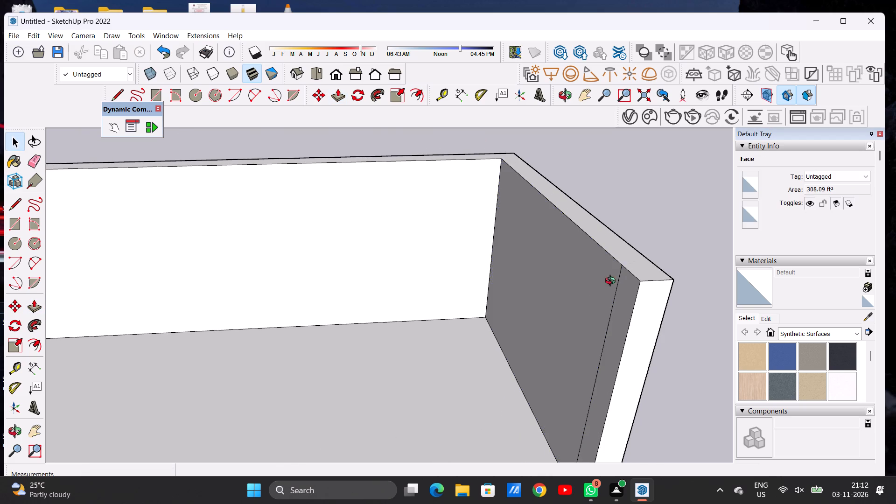
scroll(592, 293, "down", 7)
scroll(575, 297, "up", 1)
scroll(576, 297, "down", 15)
left_click_drag(513, 343, 451, 314)
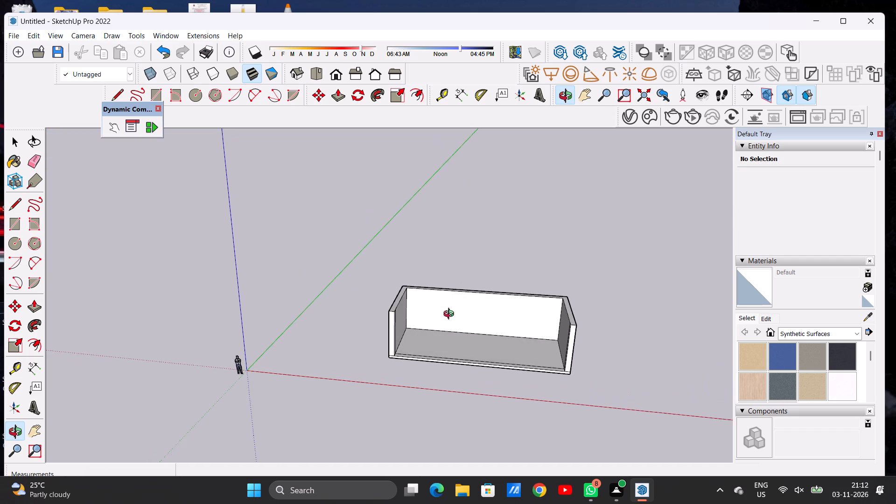
scroll(572, 342, "up", 4)
left_click_drag(483, 319, 496, 381)
scroll(523, 318, "down", 7)
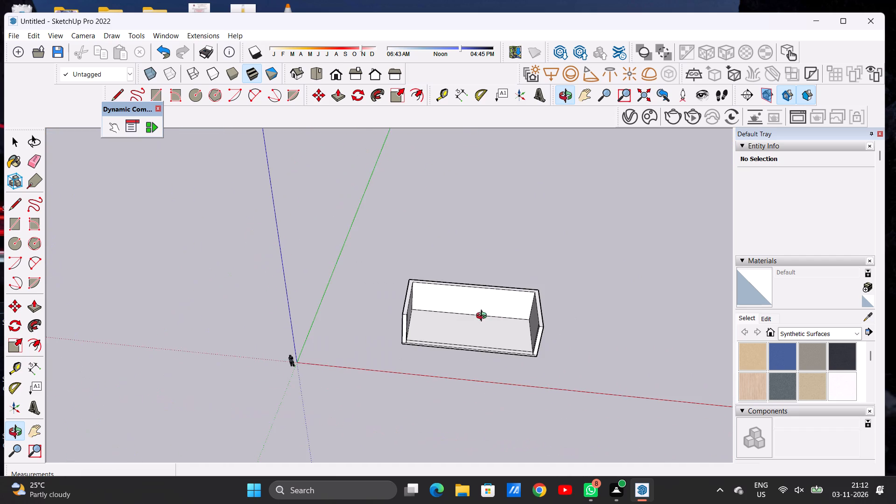
left_click_drag(474, 322, 483, 363)
scroll(505, 344, "up", 6)
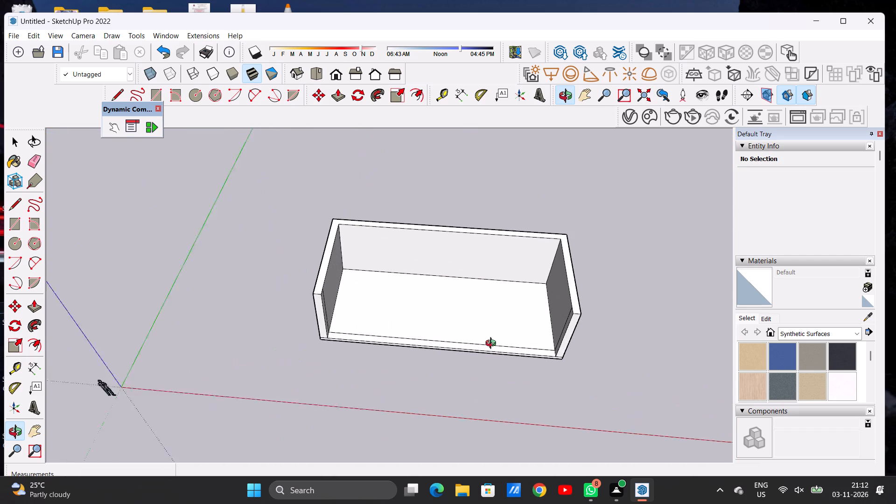
scroll(493, 344, "up", 1)
key("l")
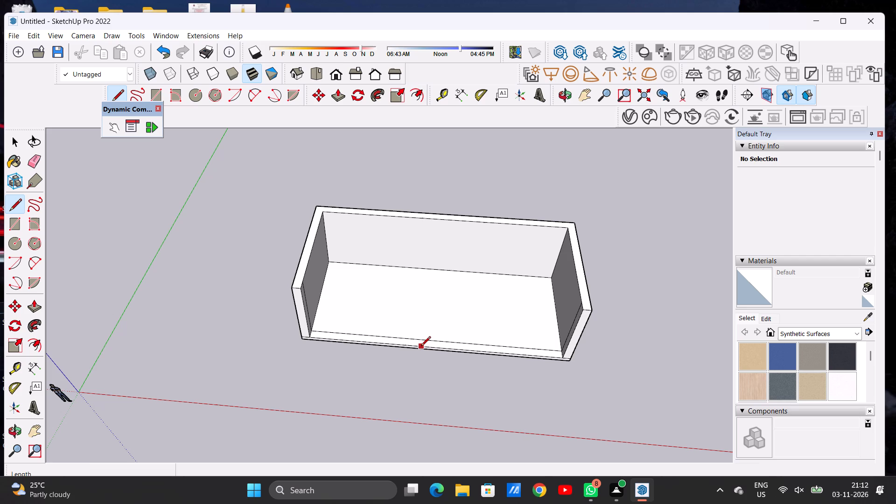
left_click(421, 347)
left_click(426, 268)
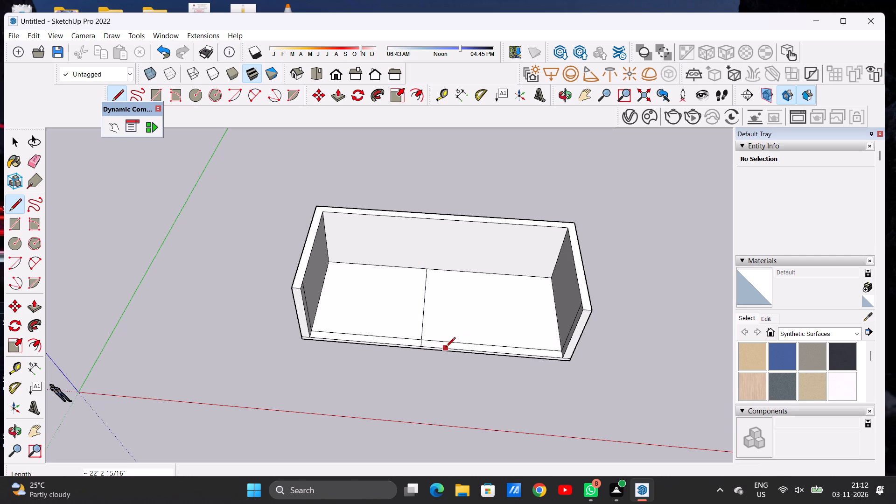
left_click(446, 348)
left_click(448, 270)
key("space")
Examine the widened enclosure and the central strip marked on the floor from low and high viewing angles.
scroll(439, 340, "up", 7)
scroll(436, 339, "down", 8)
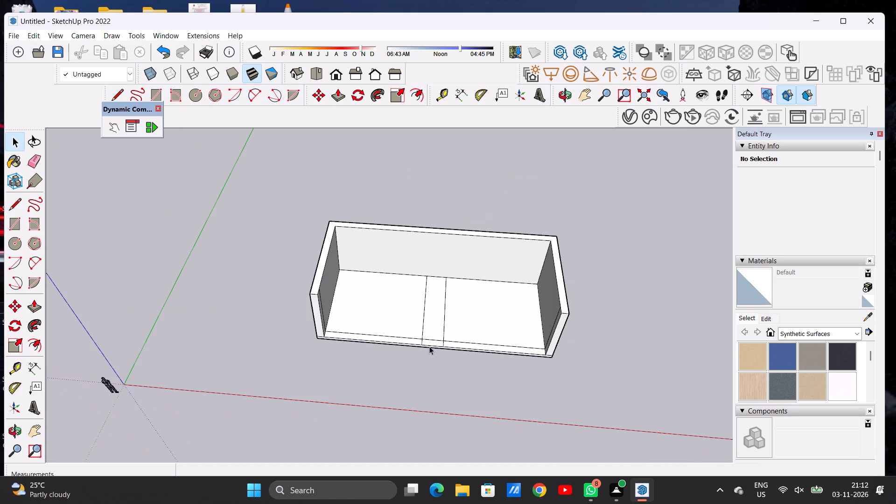
key("o")
left_click_drag(473, 362, 470, 264)
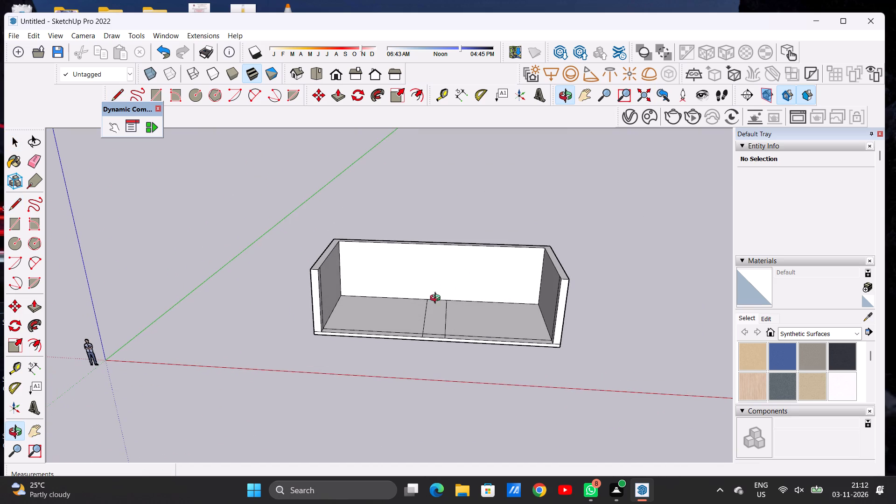
scroll(404, 315, "down", 7)
scroll(424, 320, "up", 7)
scroll(483, 345, "down", 1)
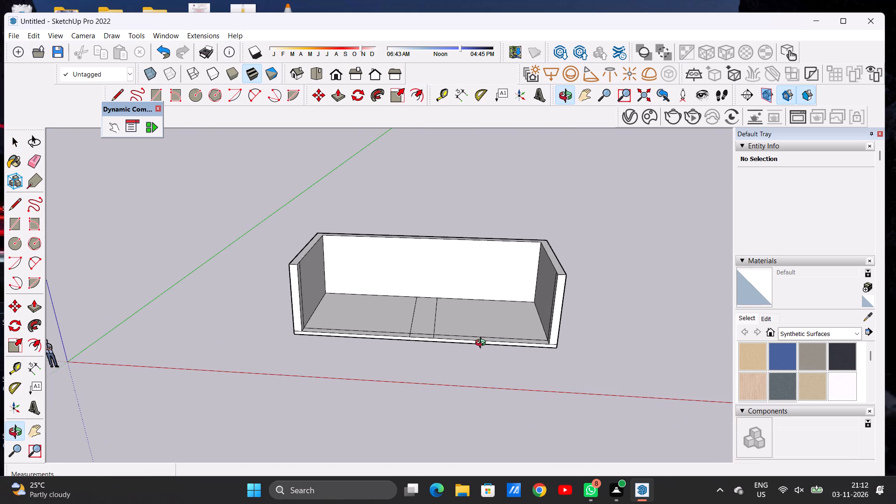
left_click_drag(493, 317, 500, 340)
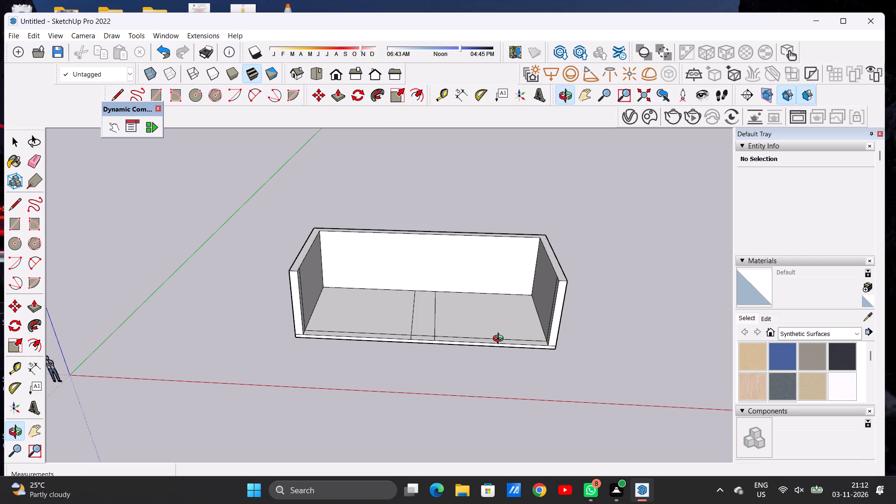
scroll(513, 339, "down", 8)
scroll(496, 341, "up", 6)
left_click_drag(488, 327, 486, 358)
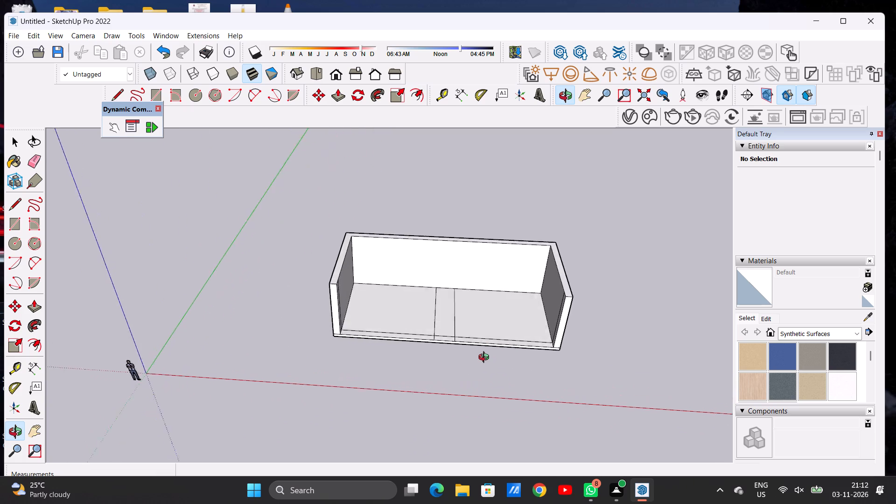
left_click_drag(486, 358, 499, 363)
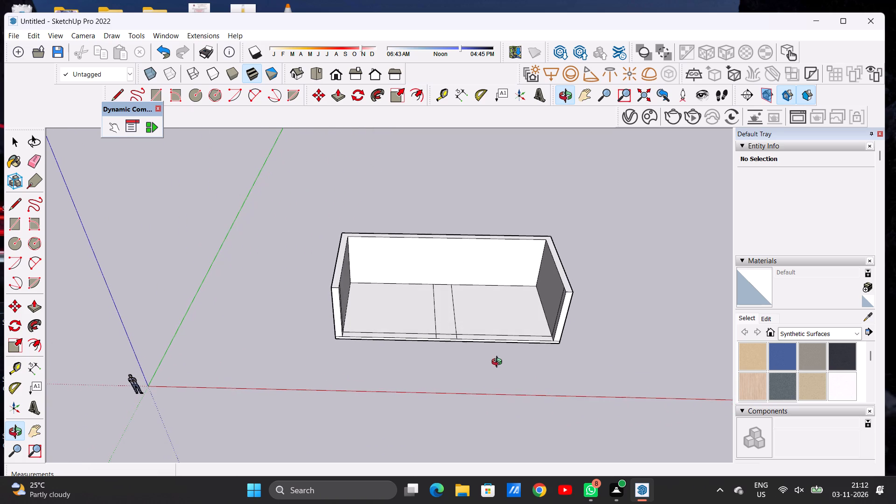
left_click_drag(499, 363, 499, 363)
scroll(482, 327, "up", 5)
key("p")
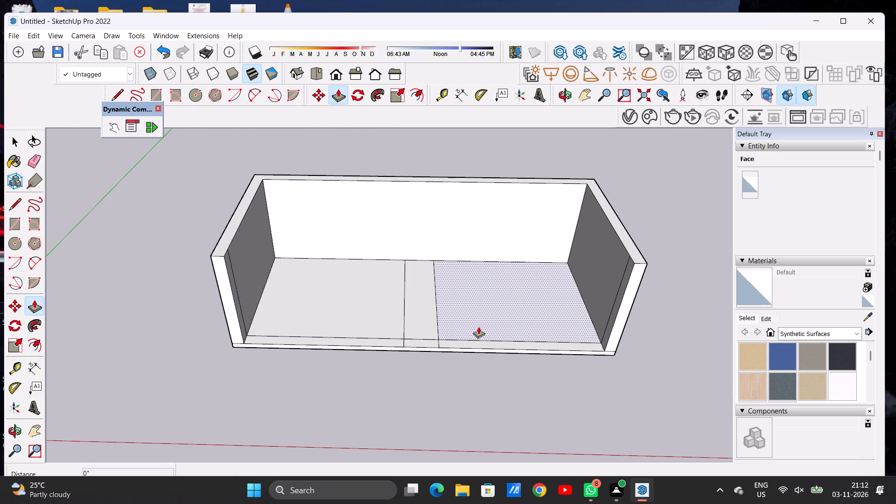
key("space")
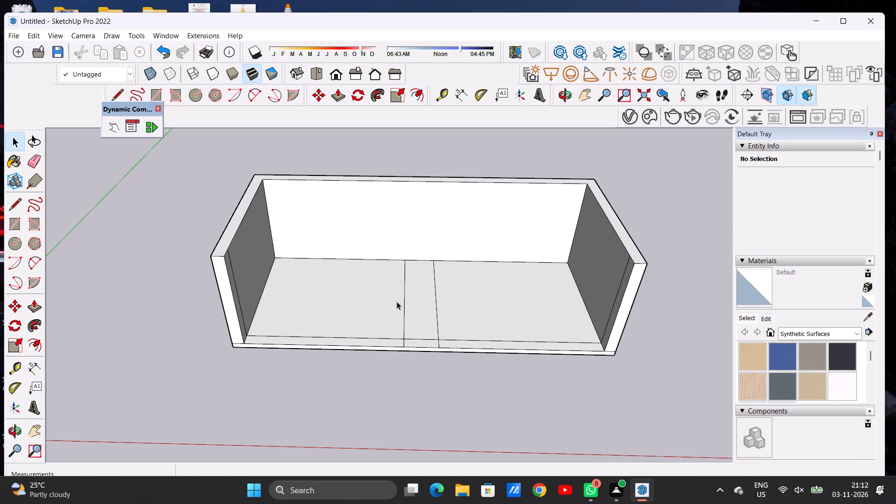
scroll(388, 312, "down", 6)
scroll(390, 337, "up", 4)
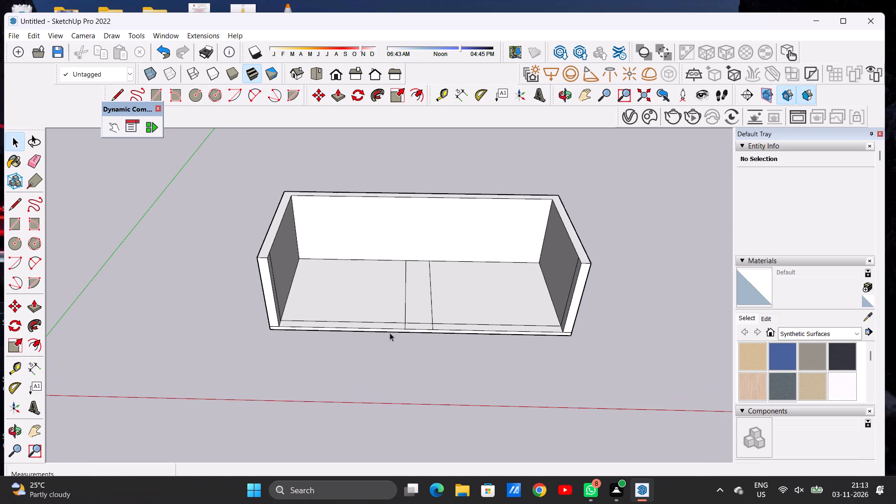
Push/Pull the floor bay on the left up 15' to the top of the walls.
key("p")
scroll(385, 308, "up", 1)
scroll(385, 308, "down", 1)
scroll(385, 308, "up", 3)
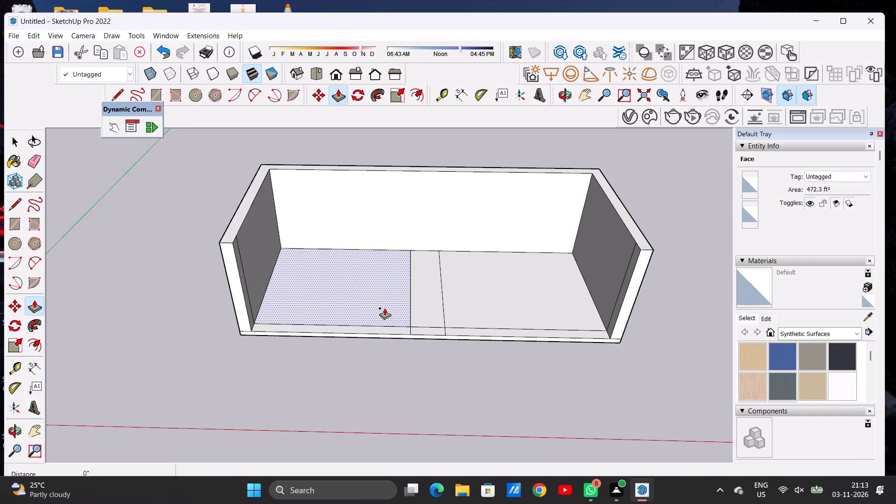
left_click(385, 308)
scroll(434, 238, "down", 8)
scroll(348, 239, "down", 1)
scroll(348, 239, "up", 6)
scroll(348, 240, "down", 1)
scroll(348, 240, "up", 5)
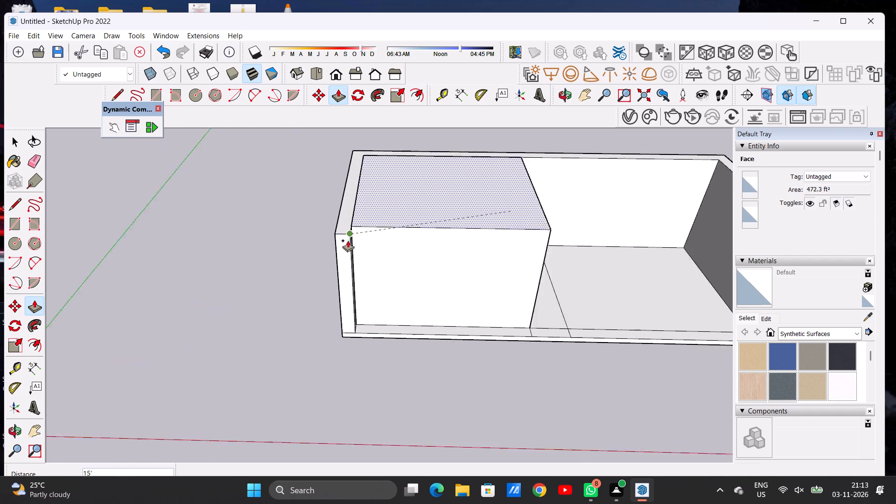
scroll(348, 240, "up", 1)
left_click(350, 231)
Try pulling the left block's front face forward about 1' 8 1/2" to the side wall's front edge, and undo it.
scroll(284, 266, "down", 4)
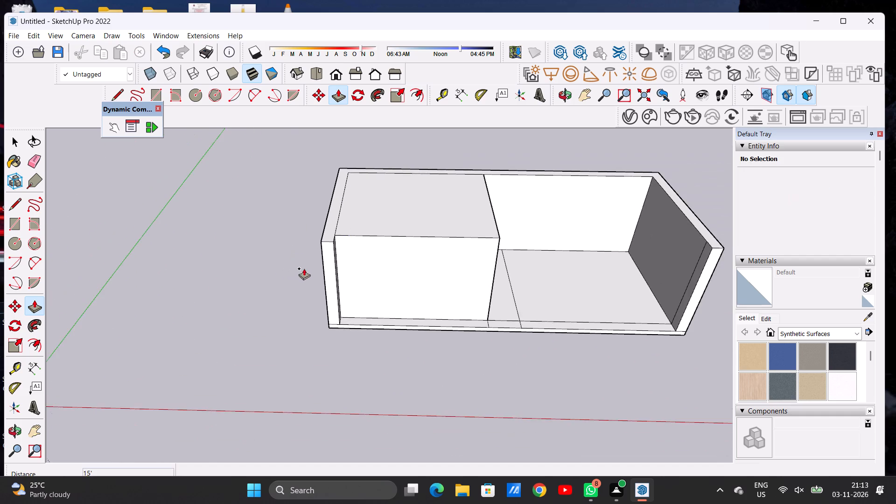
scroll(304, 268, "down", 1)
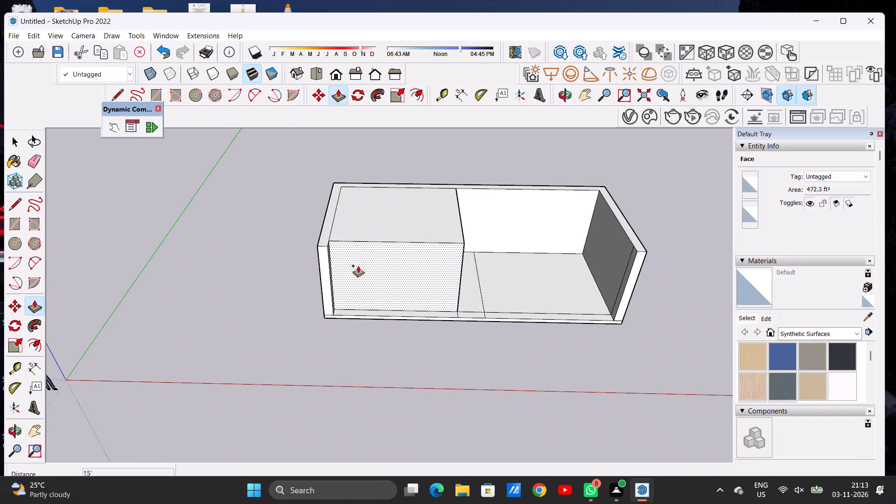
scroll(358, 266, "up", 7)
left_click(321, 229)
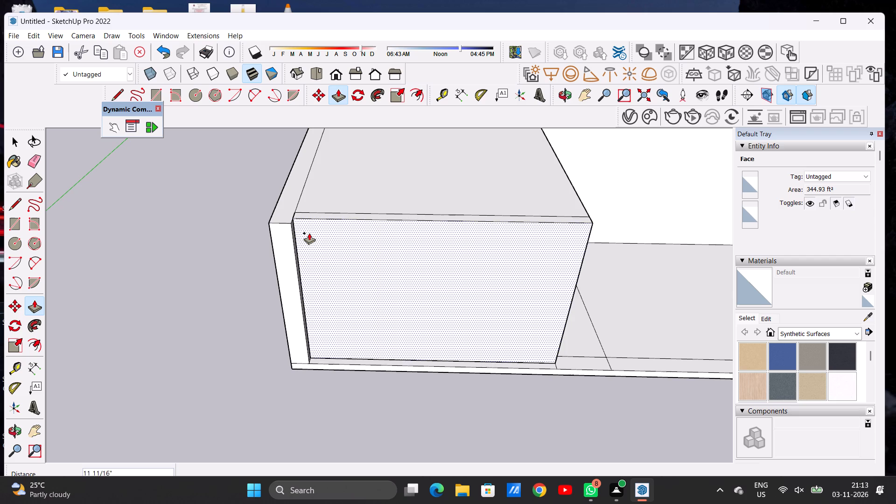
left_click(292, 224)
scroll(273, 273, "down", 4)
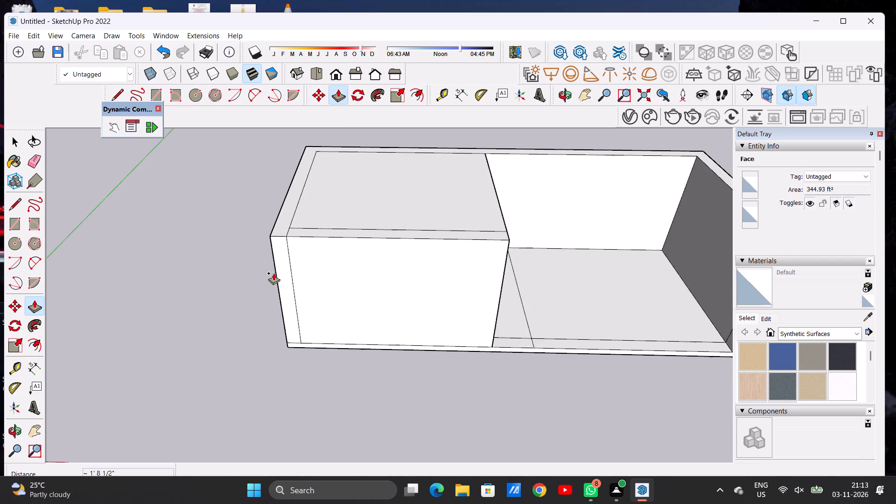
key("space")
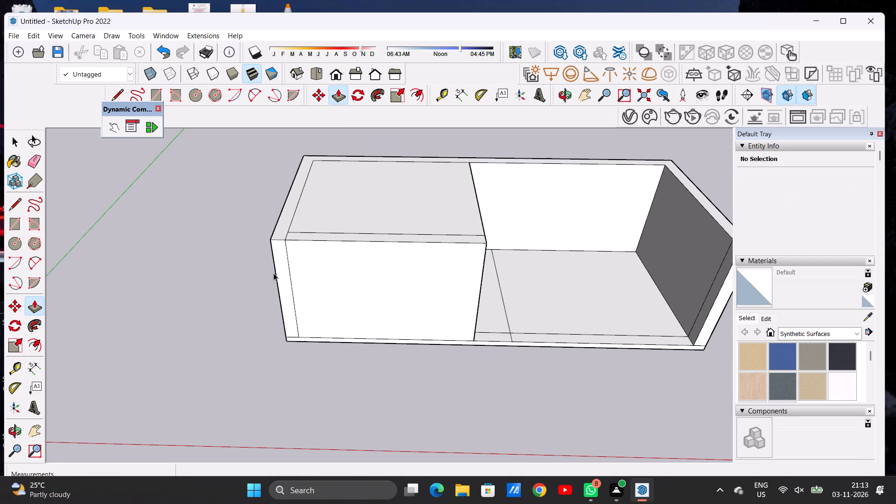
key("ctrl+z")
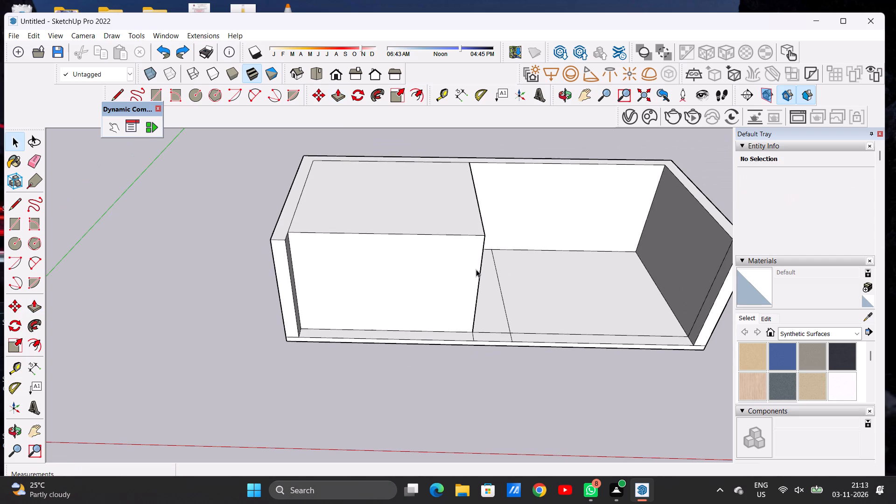
Examine the raised left block and the remaining open floor bays from several angles and distances.
scroll(476, 269, "up", 1)
scroll(465, 272, "down", 3)
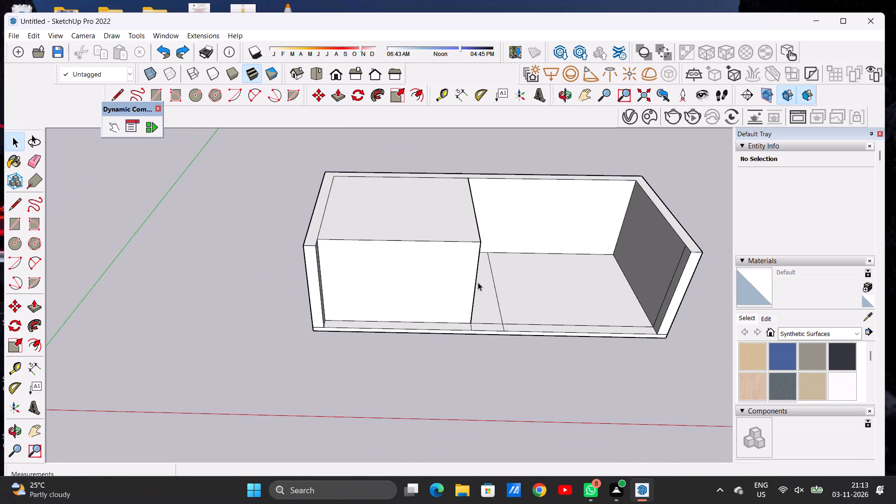
left_click(566, 98)
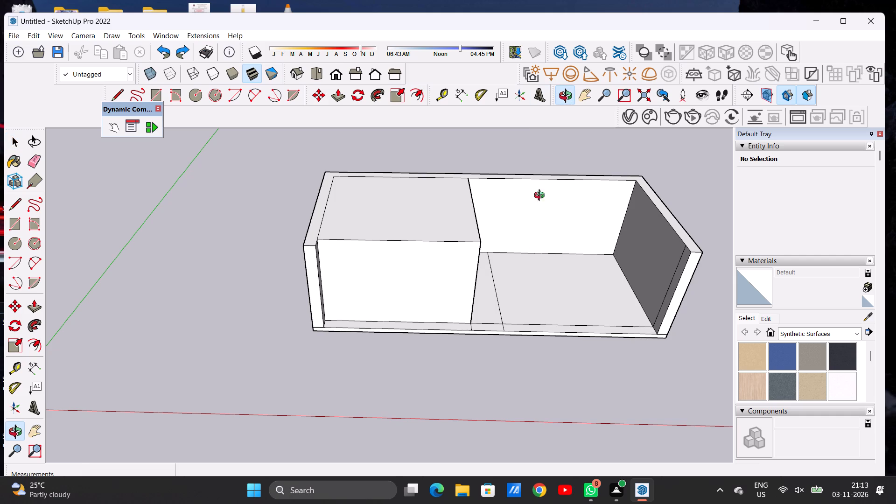
left_click_drag(494, 280, 446, 233)
scroll(336, 266, "down", 2)
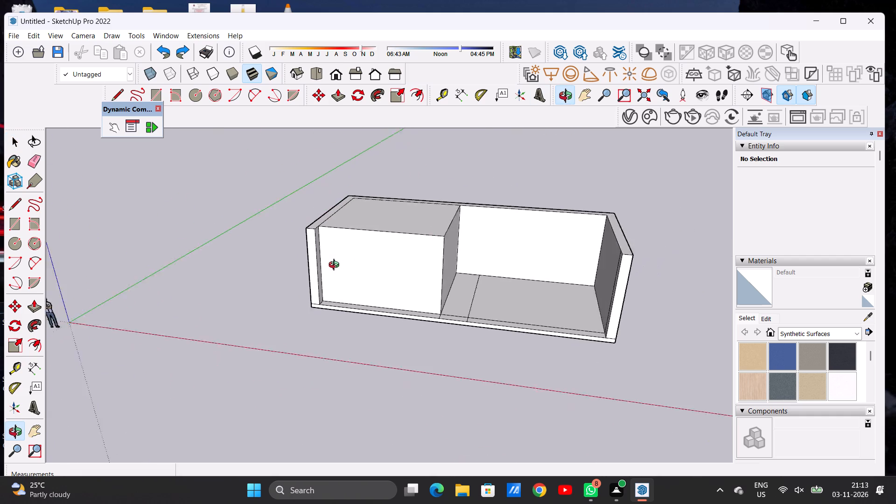
scroll(336, 266, "down", 4)
left_click_drag(437, 284, 471, 269)
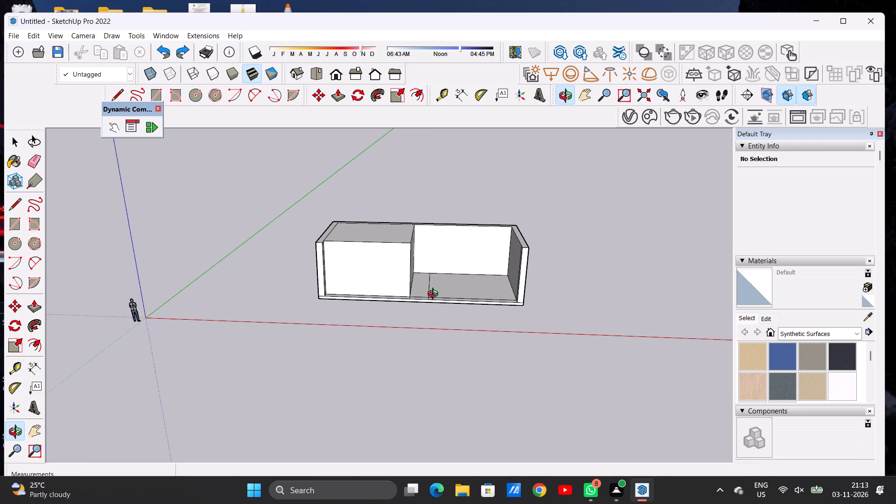
scroll(435, 295, "up", 4)
scroll(426, 299, "down", 5)
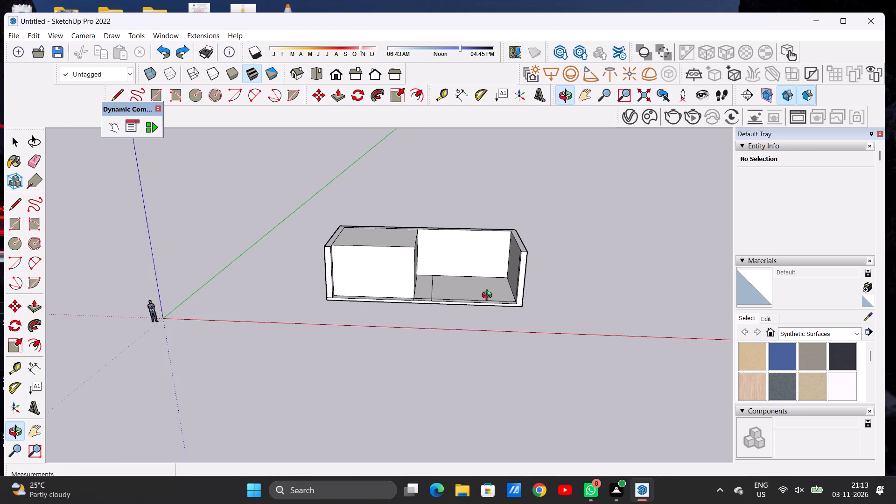
left_click_drag(486, 300, 478, 322)
scroll(471, 301, "up", 2)
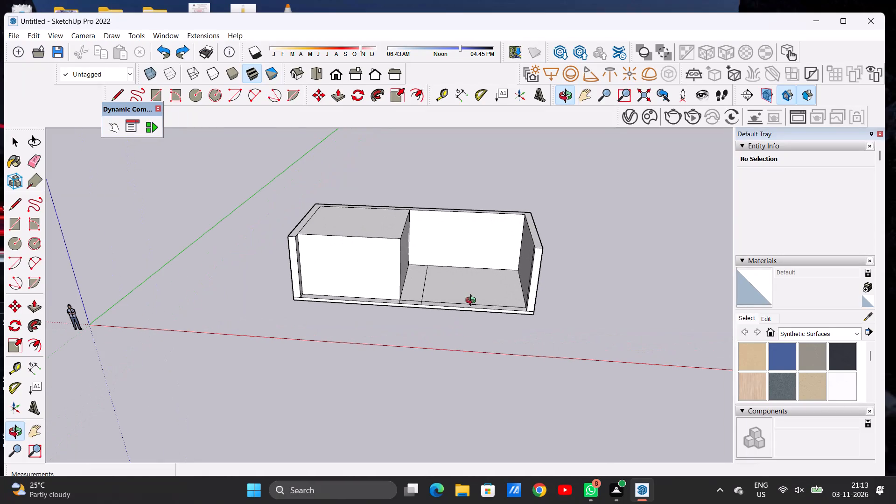
scroll(489, 304, "down", 1)
scroll(412, 299, "up", 4)
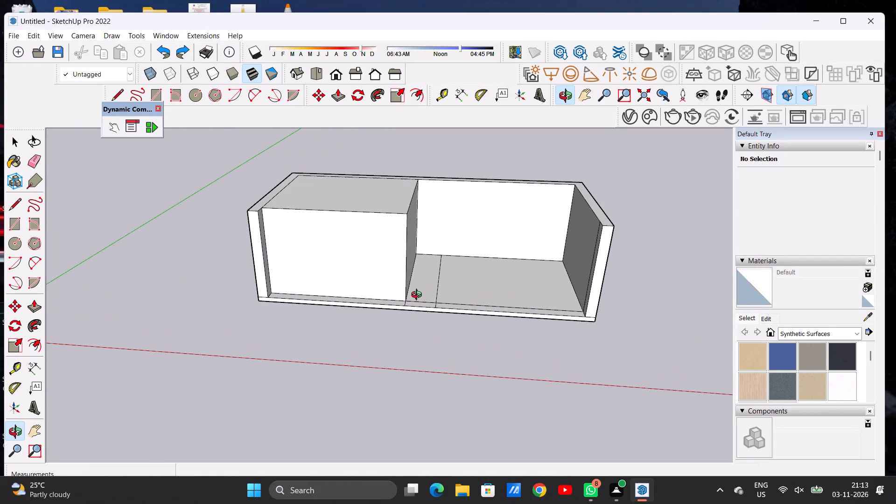
scroll(429, 300, "down", 7)
left_click(415, 282)
double_click(412, 282)
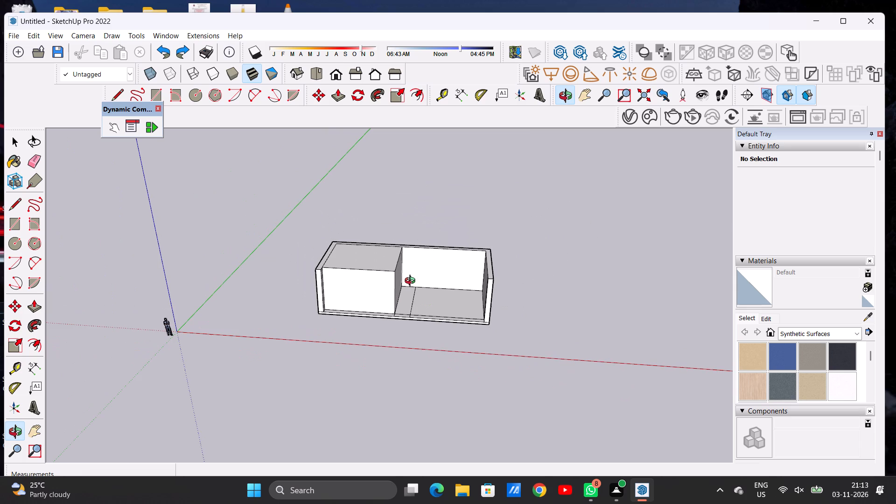
Select the whole building and scale it in red and blue to about 0.84, 1.30, making it narrower and taller.
key("space")
triple_click(417, 300)
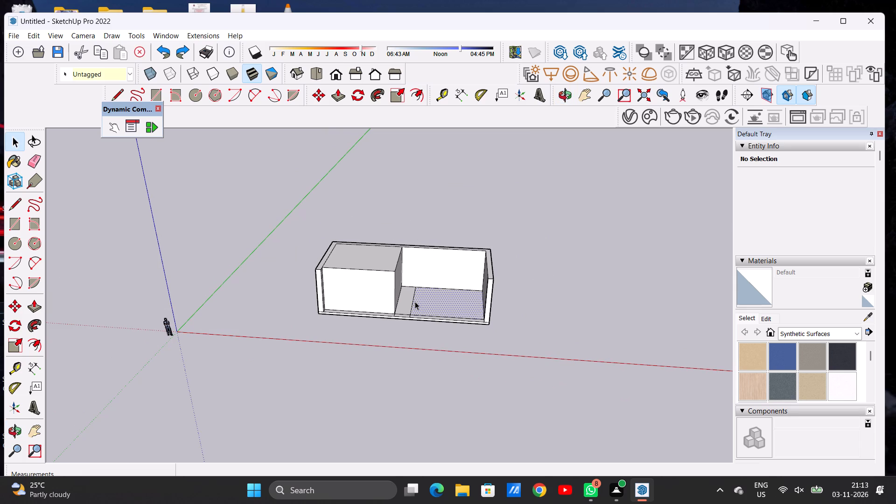
double_click(415, 301)
left_click(399, 95)
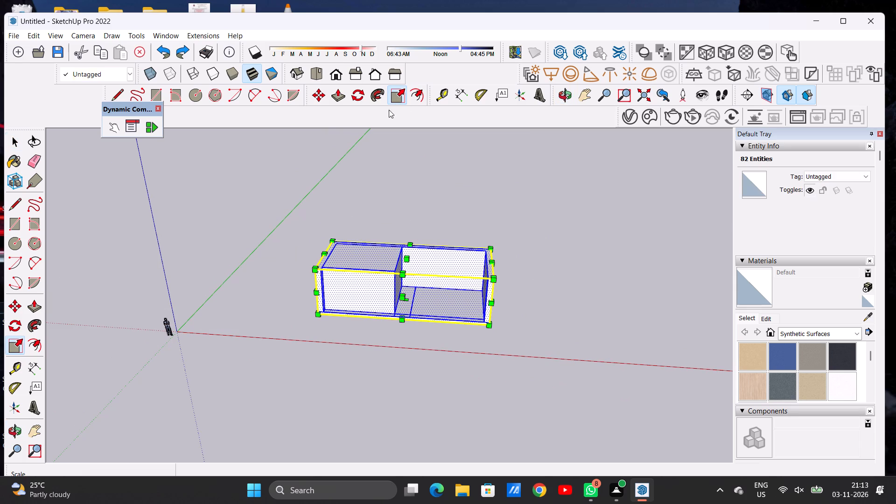
left_click(490, 265)
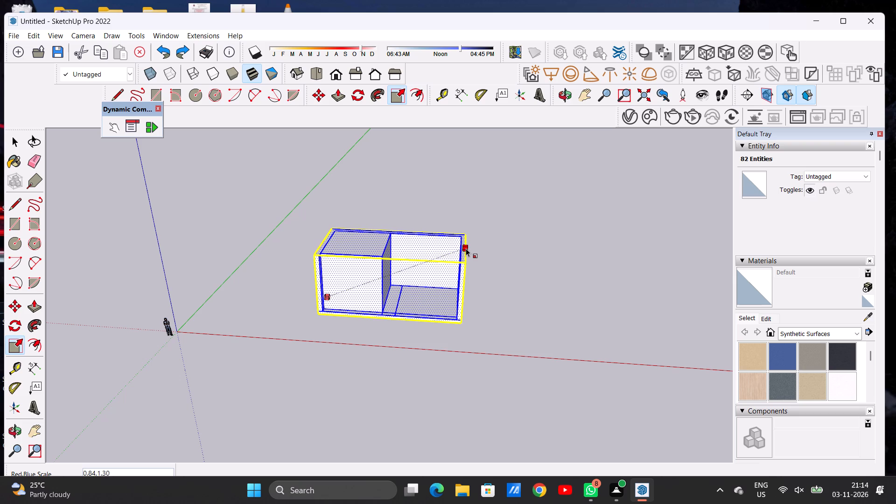
left_click(466, 248)
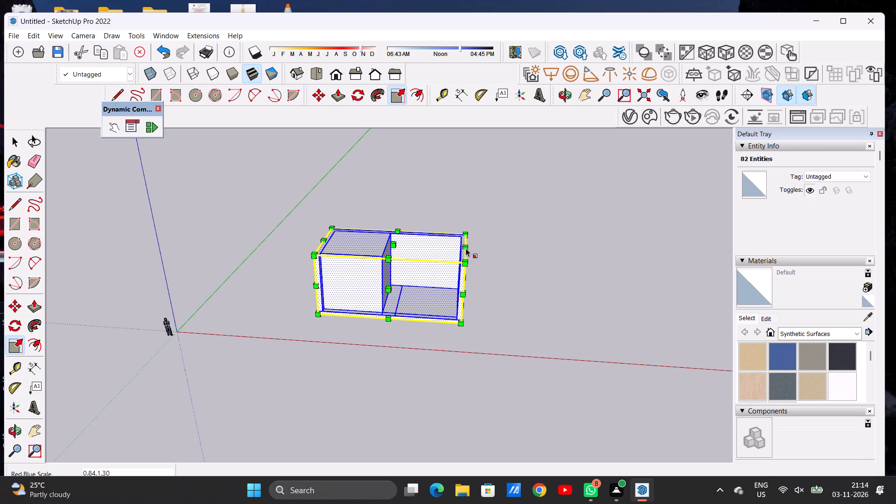
key("space")
left_click(521, 247)
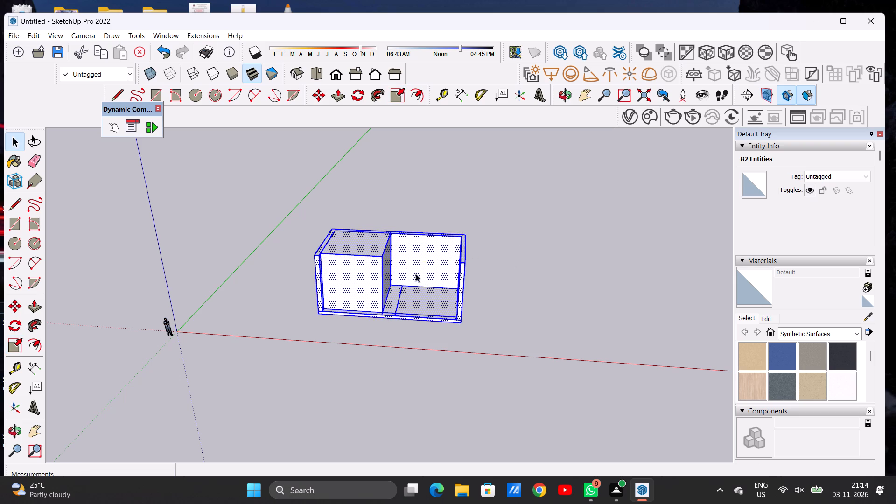
Examine the rescaled building's proportions from low and high front viewing angles.
scroll(355, 280, "up", 5)
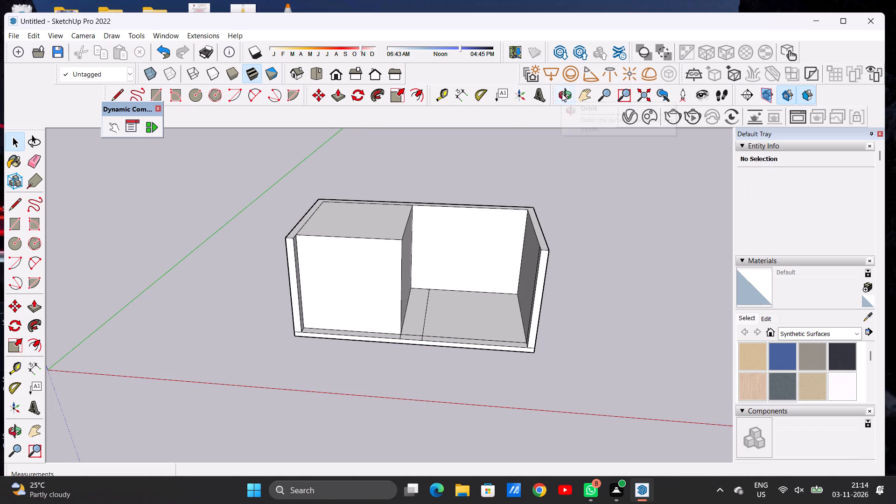
left_click(571, 91)
left_click_drag(429, 344, 448, 274)
scroll(419, 334, "down", 5)
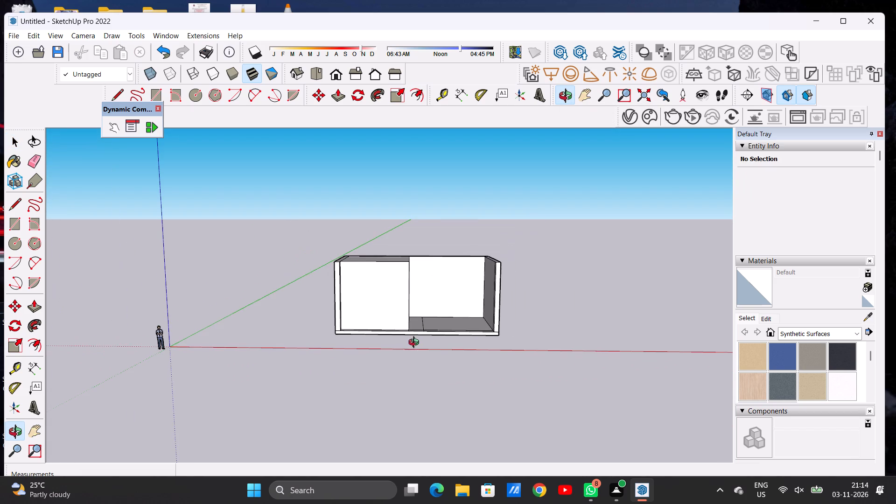
left_click_drag(431, 314, 425, 375)
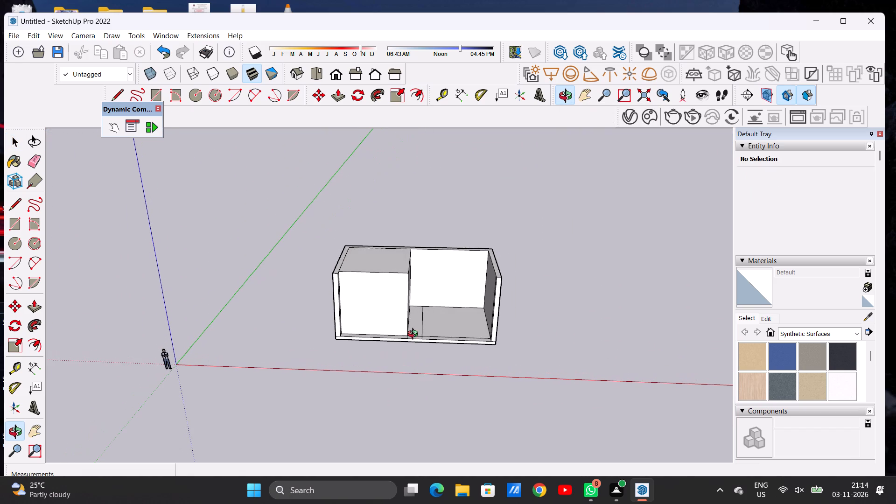
scroll(415, 335, "up", 7)
scroll(408, 337, "down", 10)
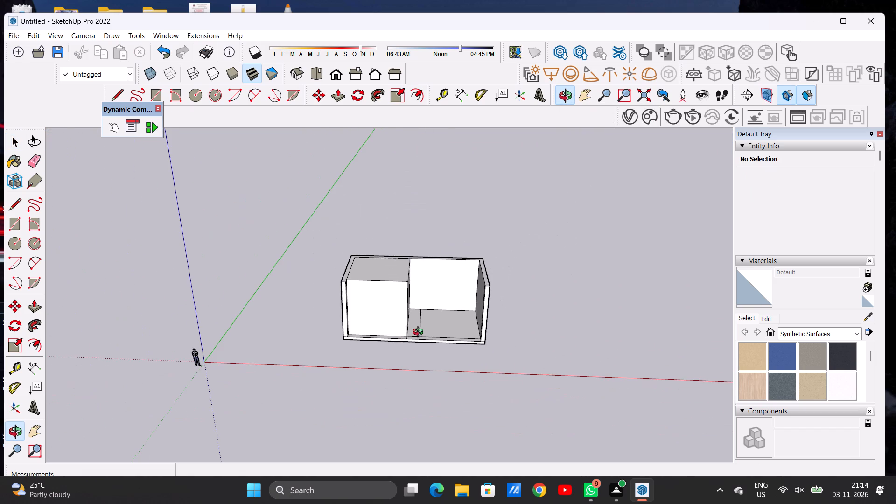
left_click_drag(430, 322, 432, 351)
scroll(435, 328, "up", 5)
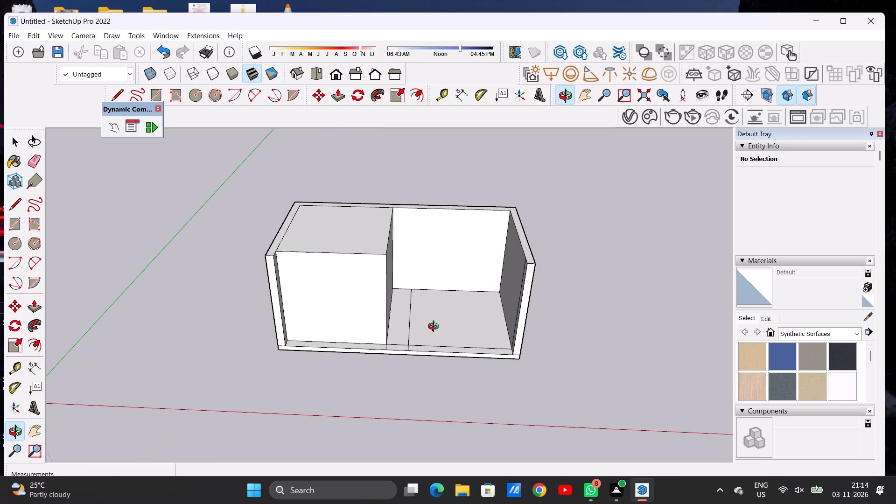
Push/Pull the floor bay on the right up 19' 6" to the top of the walls.
key("p")
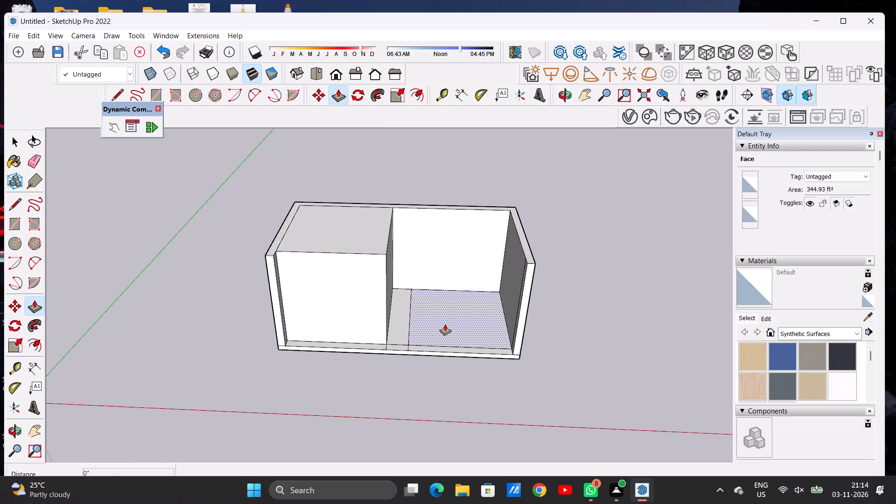
left_click(445, 324)
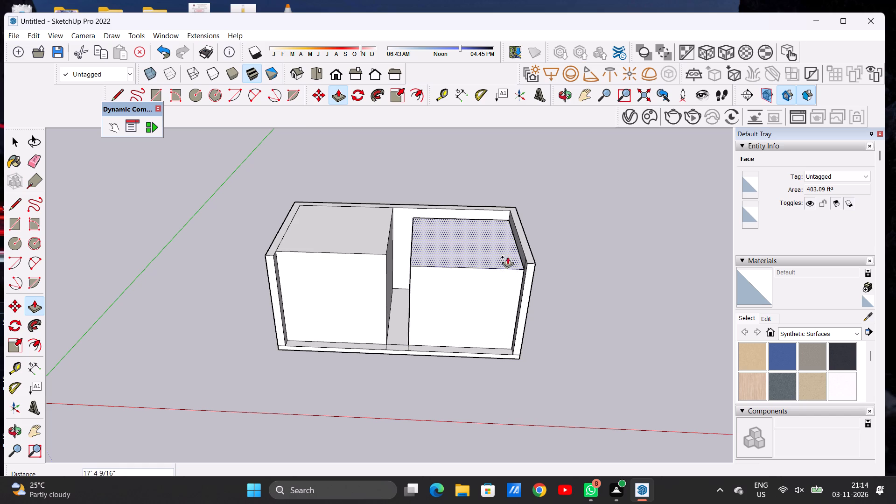
left_click(533, 265)
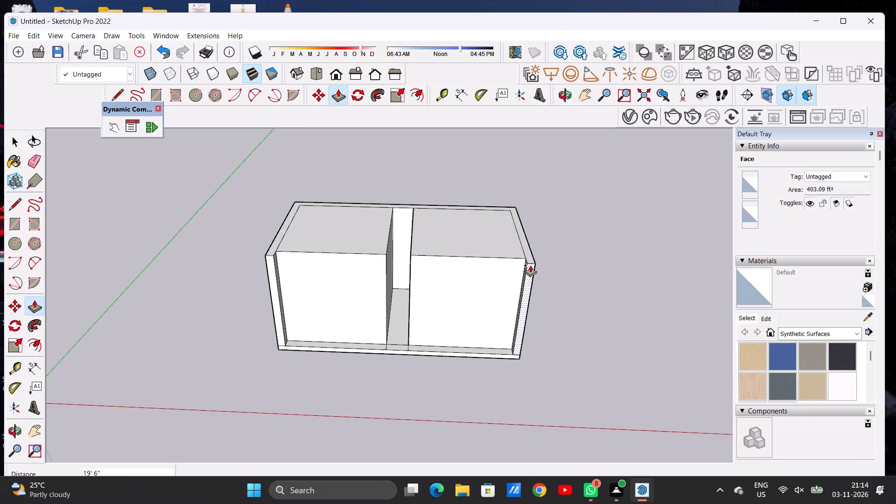
Push/Pull the central floor strip up flush with the tops of the two neighbouring blocks.
scroll(405, 334, "up", 8)
left_click(405, 334)
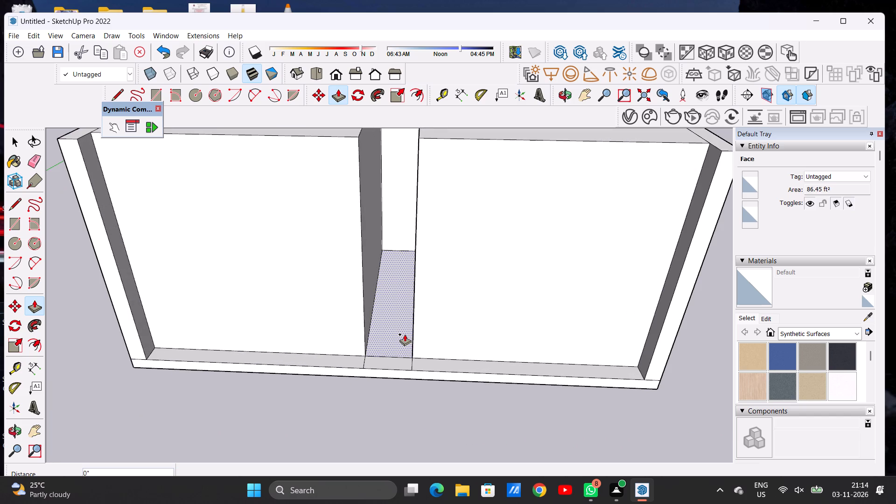
scroll(413, 303, "down", 13)
scroll(416, 263, "up", 6)
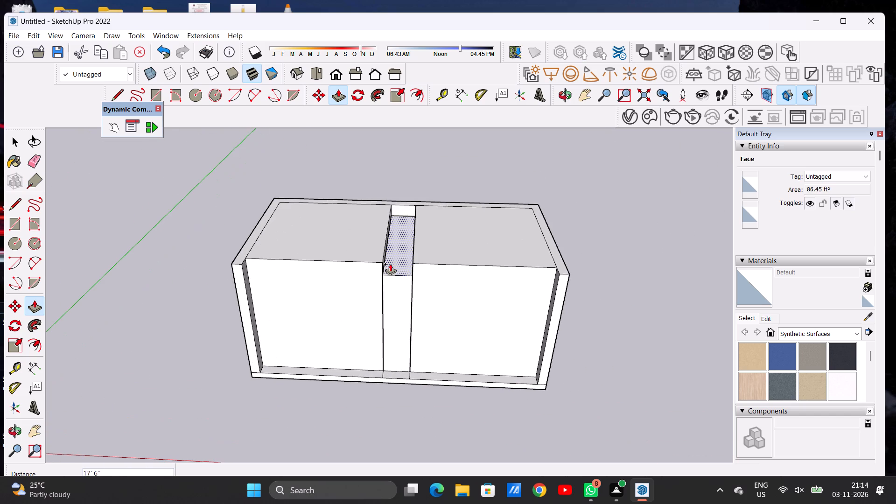
left_click(379, 264)
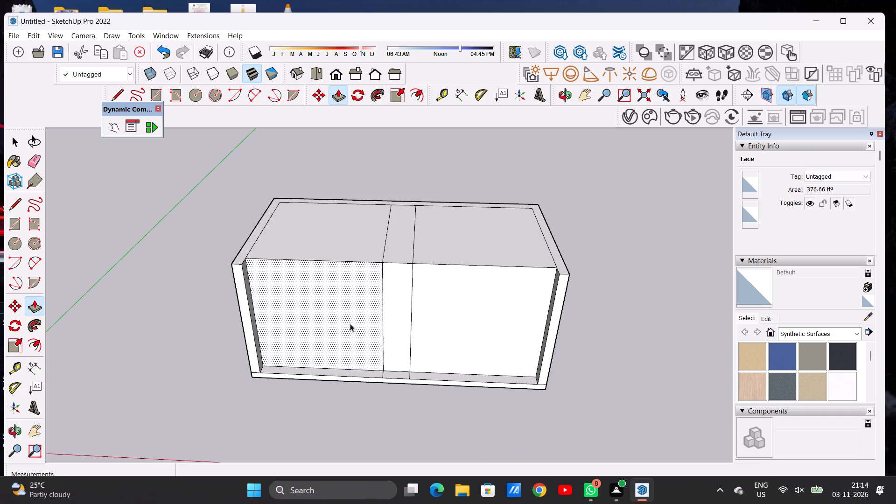
key("space")
Examine the filled building's front from a distance and from a low frontal angle.
key("o")
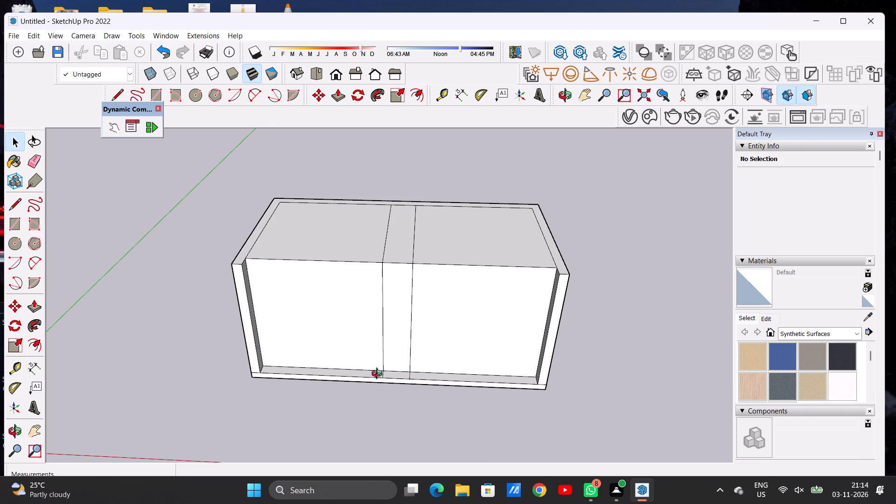
scroll(393, 344, "down", 3)
scroll(383, 287, "down", 3)
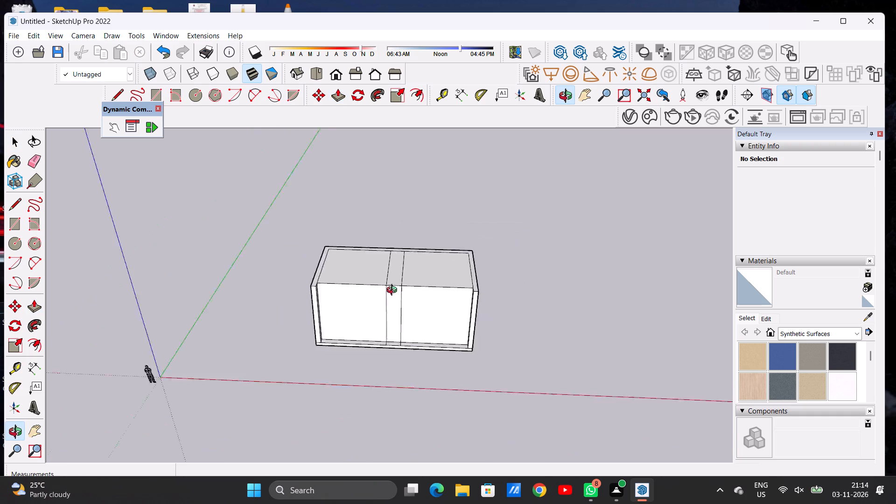
scroll(394, 291, "down", 4)
left_click_drag(387, 301, 396, 224)
scroll(426, 306, "up", 6)
scroll(404, 298, "down", 1)
scroll(404, 298, "up", 6)
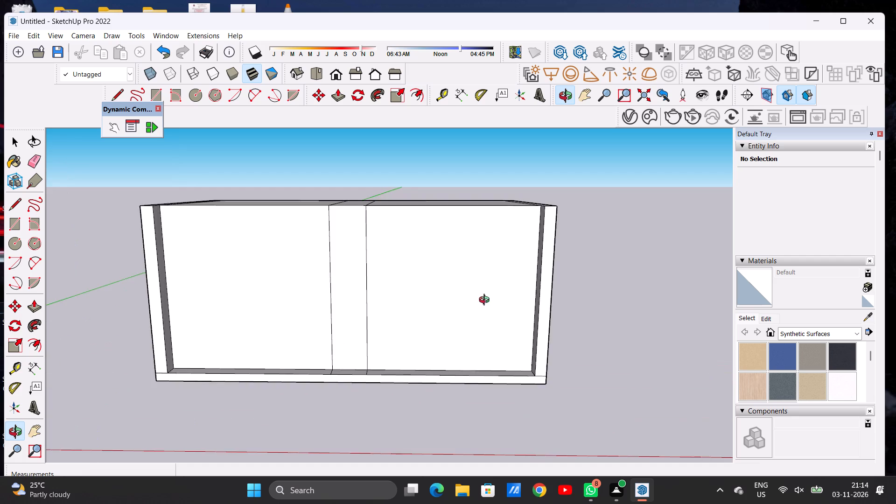
Examine the filled building from elevated front angles and in the standard top view.
scroll(496, 307, "down", 7)
left_click_drag(462, 320, 444, 274)
left_click_drag(444, 273, 443, 386)
left_click_drag(479, 322, 467, 371)
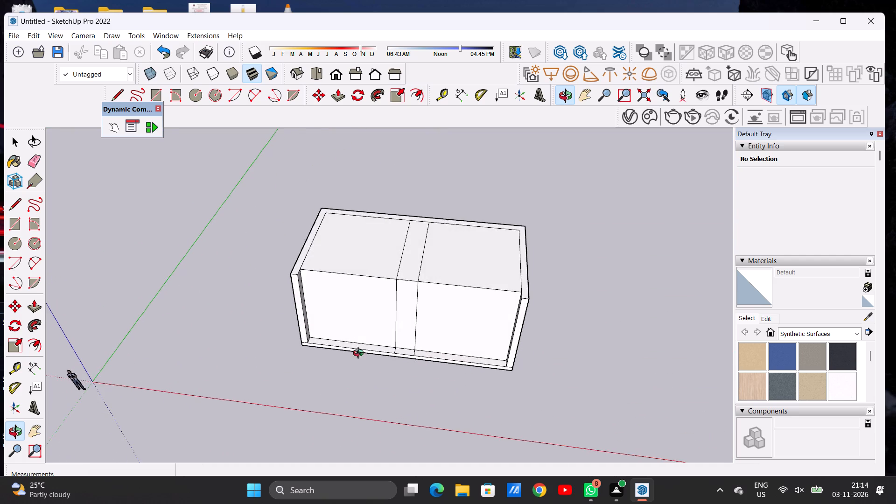
scroll(359, 355, "down", 12)
scroll(338, 356, "up", 1)
scroll(338, 356, "down", 3)
scroll(389, 342, "up", 5)
scroll(389, 342, "down", 1)
scroll(389, 342, "up", 1)
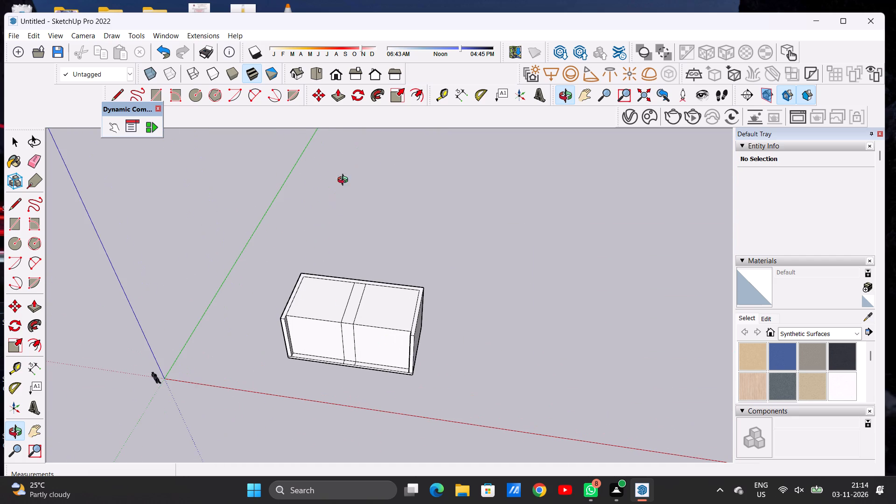
left_click(314, 80)
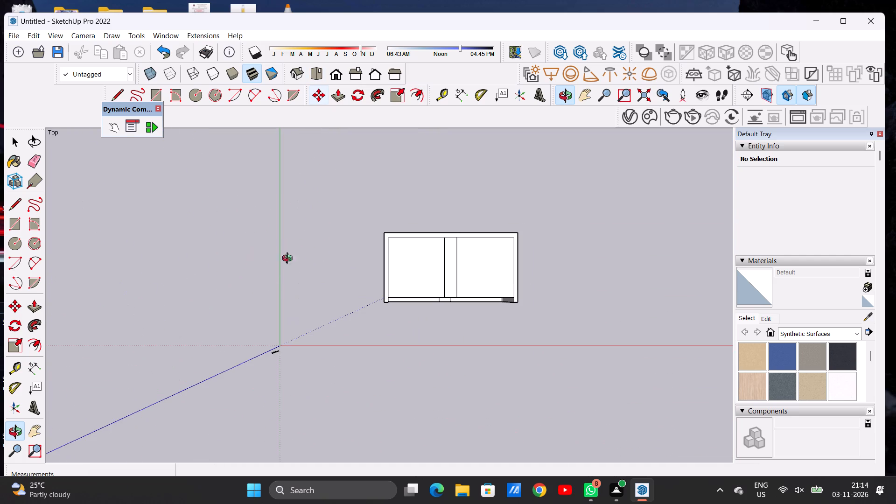
scroll(251, 267, "down", 5)
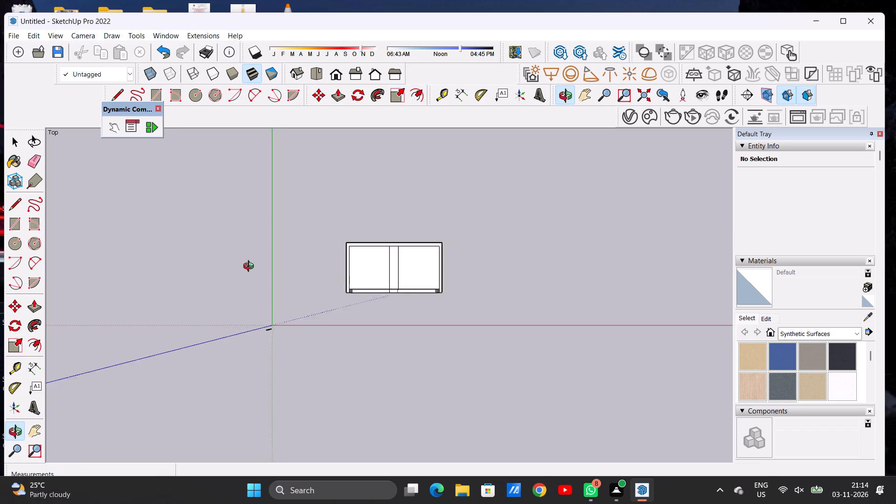
scroll(251, 267, "down", 1)
scroll(373, 255, "up", 3)
scroll(373, 255, "down", 1)
scroll(373, 255, "up", 3)
scroll(373, 255, "down", 2)
scroll(393, 220, "up", 4)
scroll(356, 307, "down", 12)
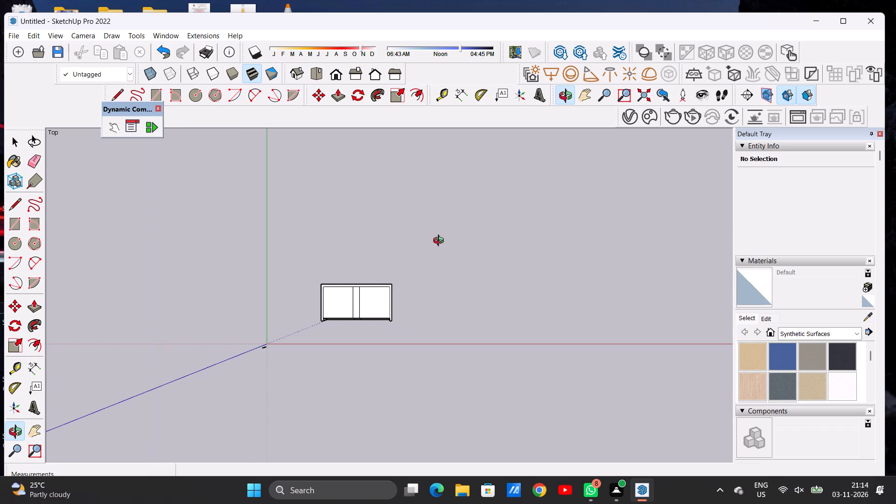
scroll(427, 229, "up", 10)
scroll(334, 246, "down", 6)
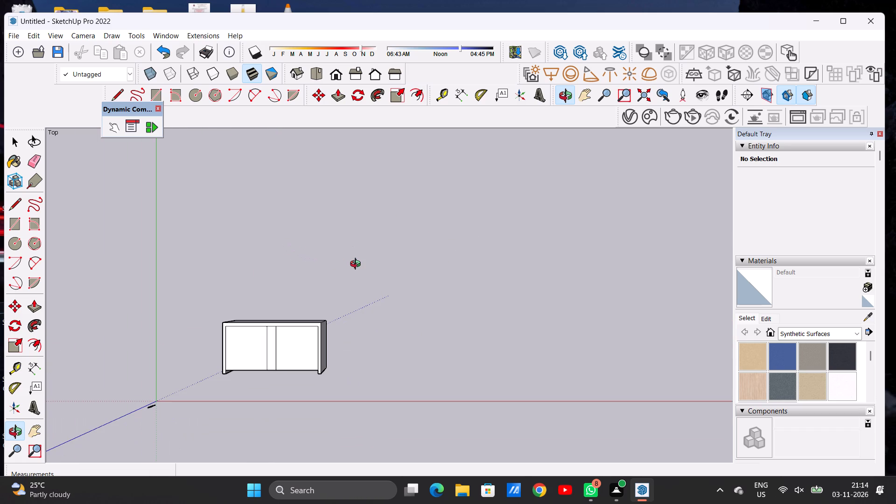
Select the whole building and move it by its front bottom corner about 143' 11" farther from the origin.
key("space")
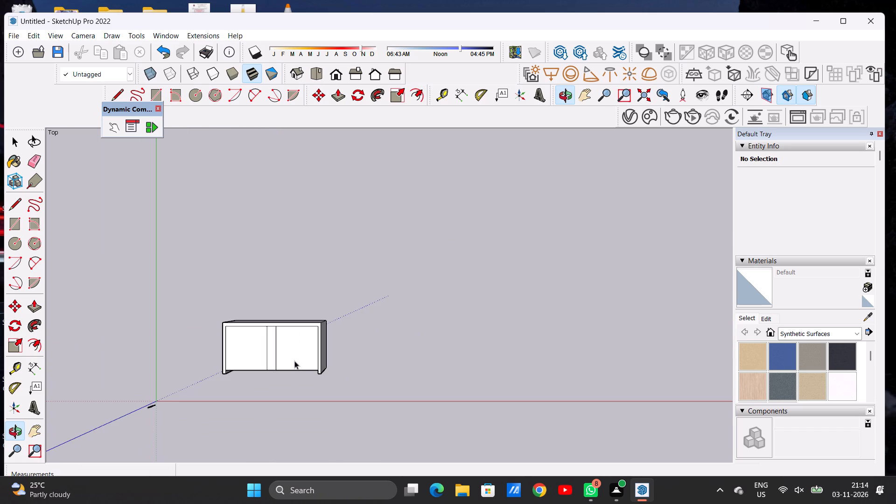
triple_click(294, 361)
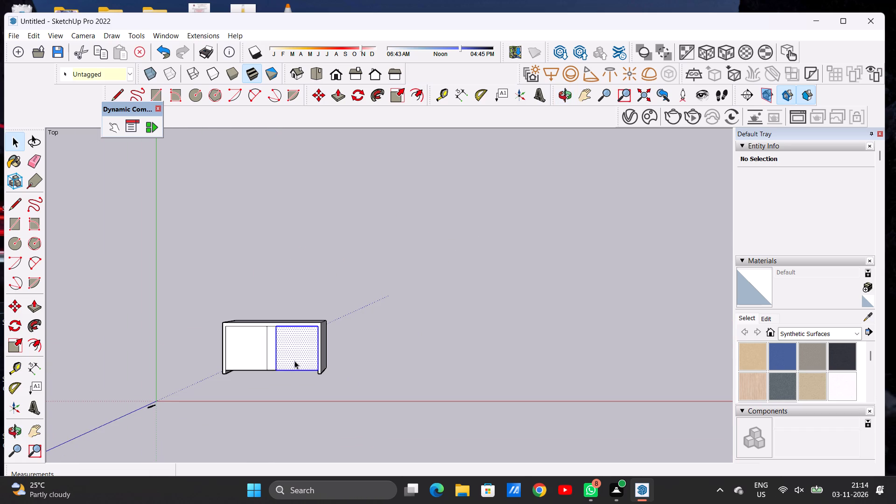
double_click(294, 361)
scroll(301, 338, "down", 5)
scroll(301, 338, "up", 4)
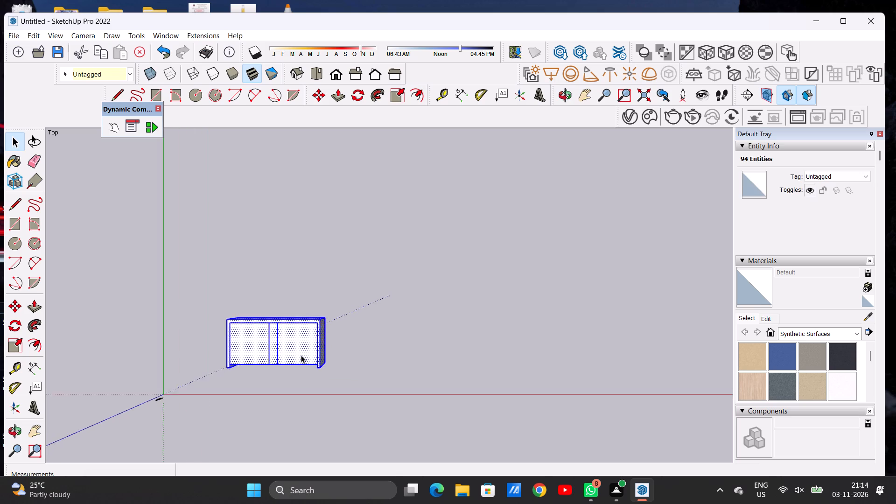
scroll(301, 355, "up", 1)
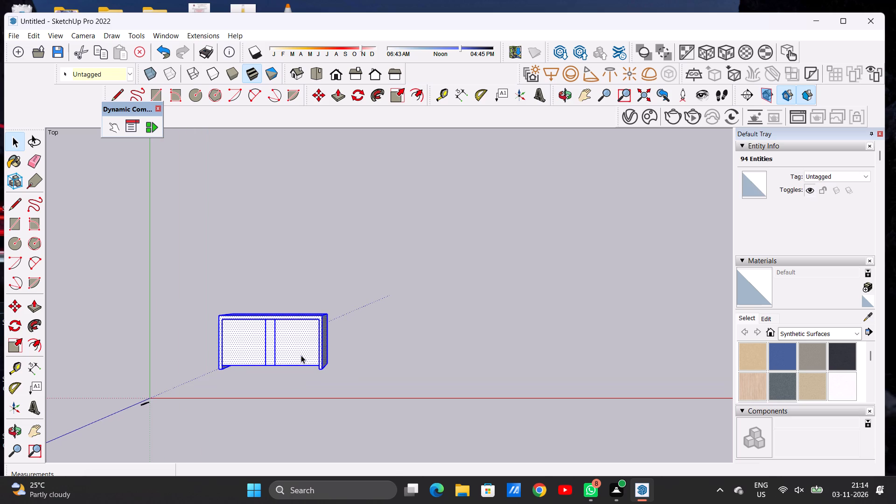
key("o")
left_click_drag(282, 390, 280, 243)
left_click_drag(250, 344, 280, 286)
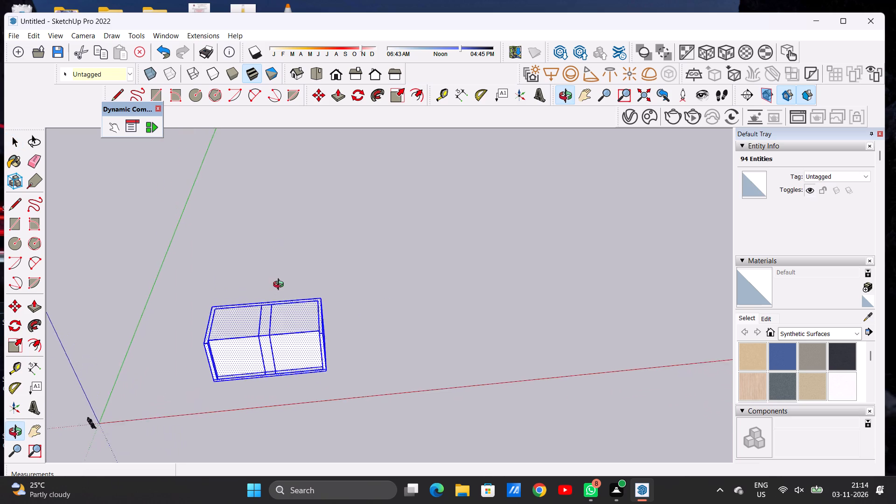
left_click_drag(280, 286, 264, 277)
key("m")
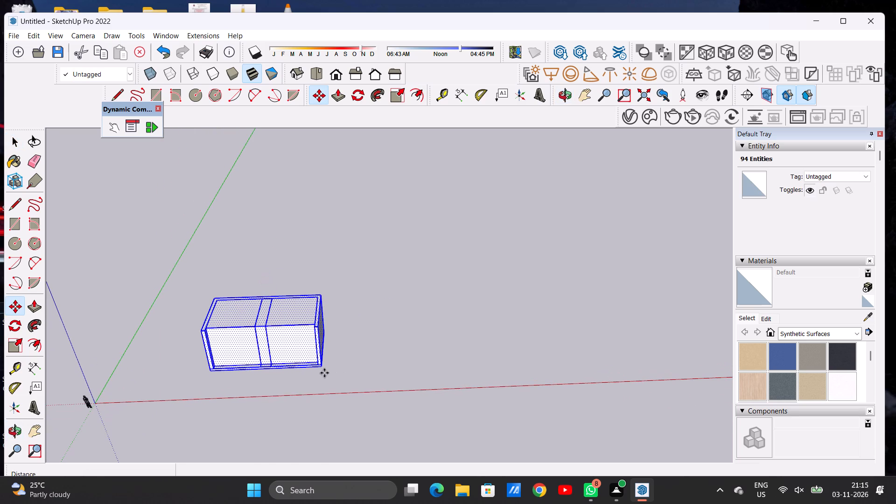
left_click(322, 369)
scroll(373, 345, "down", 11)
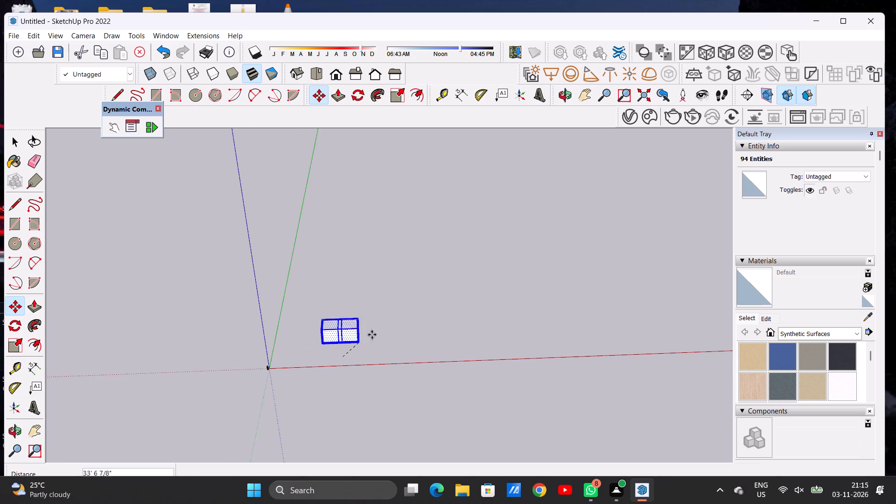
scroll(462, 309, "up", 2)
scroll(462, 309, "down", 1)
scroll(462, 309, "up", 11)
left_click(424, 347)
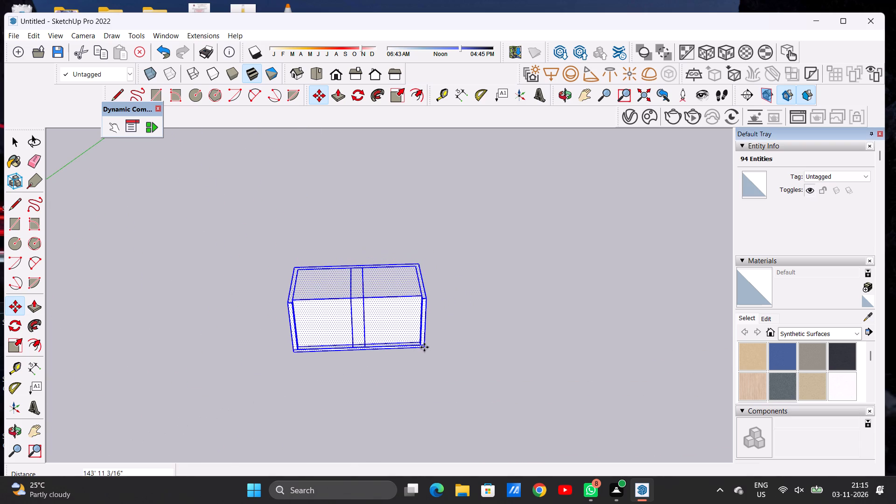
key("space")
left_click(501, 309)
Examine the relocated building from low frontal and elevated front angles.
scroll(467, 359, "down", 2)
scroll(388, 314, "up", 5)
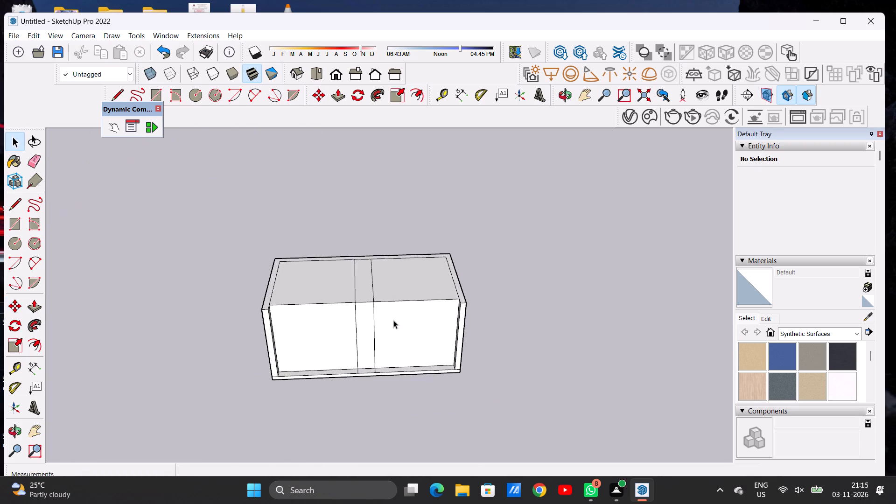
scroll(479, 325, "down", 7)
key("o")
left_click_drag(406, 345, 386, 250)
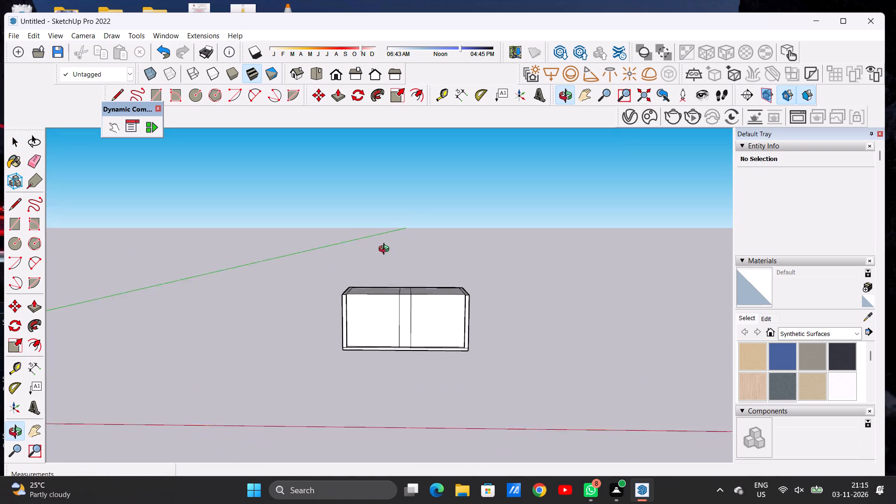
left_click_drag(386, 250, 386, 250)
scroll(412, 311, "up", 2)
scroll(430, 325, "down", 3)
left_click_drag(457, 327, 439, 328)
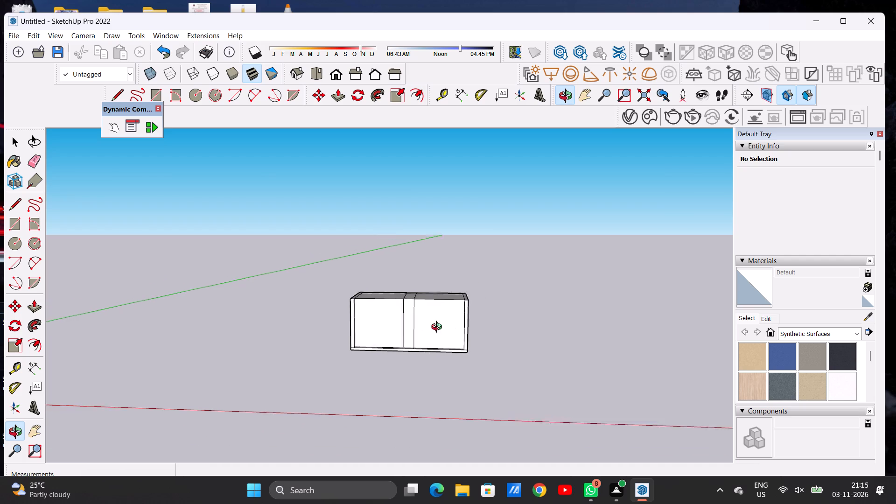
left_click_drag(439, 328, 438, 344)
left_click_drag(461, 339, 473, 405)
scroll(449, 326, "up", 4)
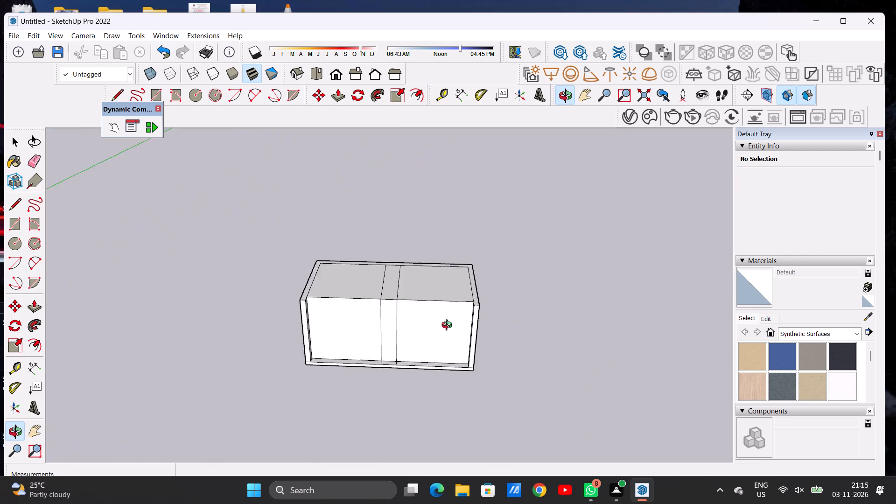
scroll(449, 326, "up", 3)
Select the whole building and scale its width along the red axis by about 1.16, keeping the blue scale at 1.00.
key("space")
triple_click(443, 335)
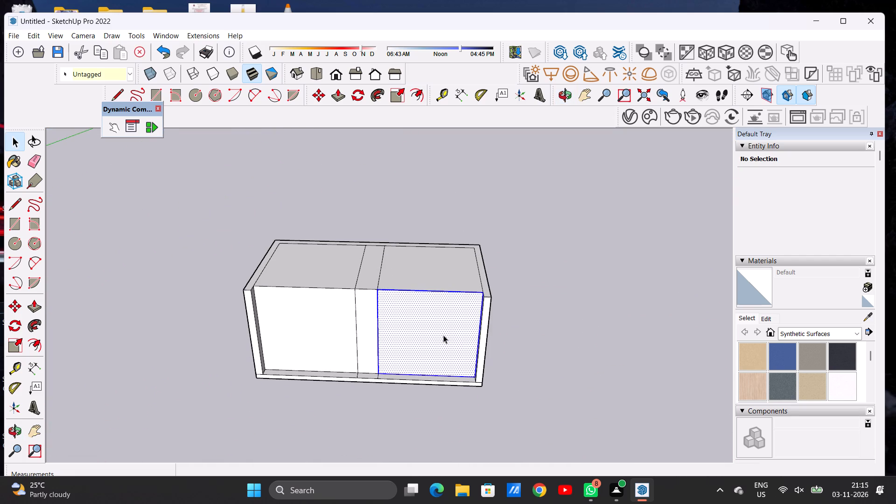
left_click(443, 335)
left_click(392, 97)
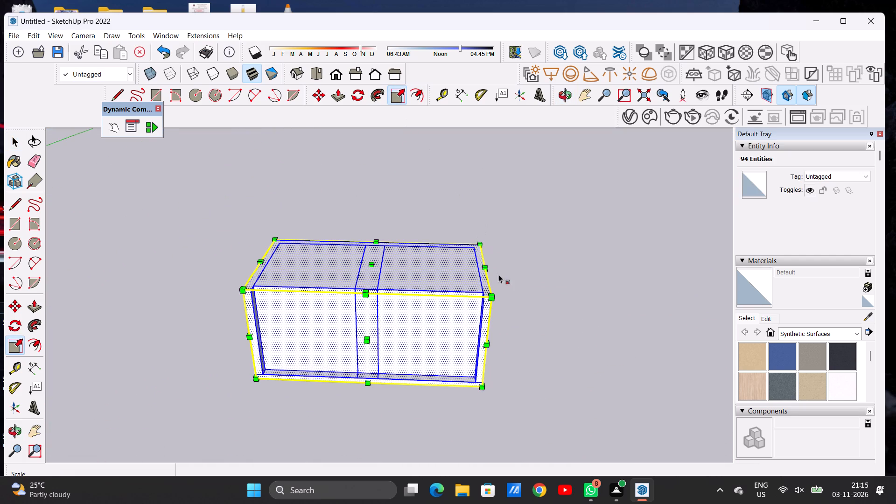
left_click(487, 272)
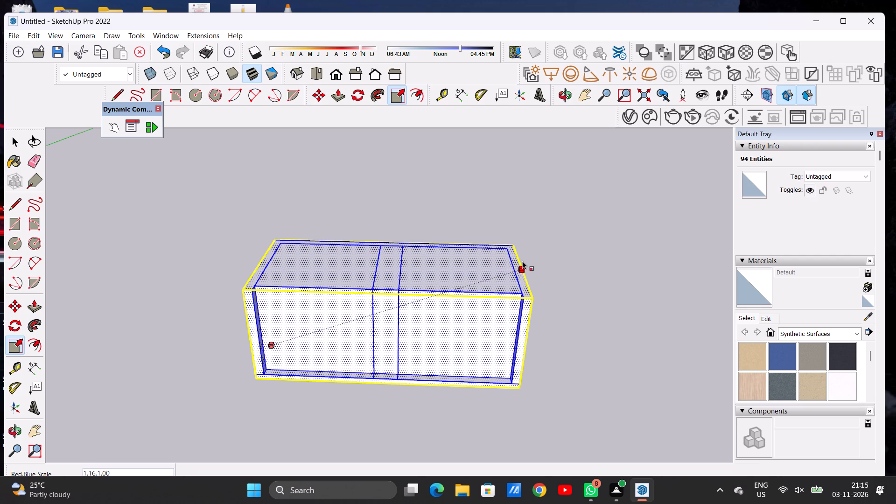
left_click(522, 261)
key("space")
left_click(579, 269)
Examine the widened building's proportions from low frontal, elevated and corner viewing angles.
scroll(446, 323, "down", 6)
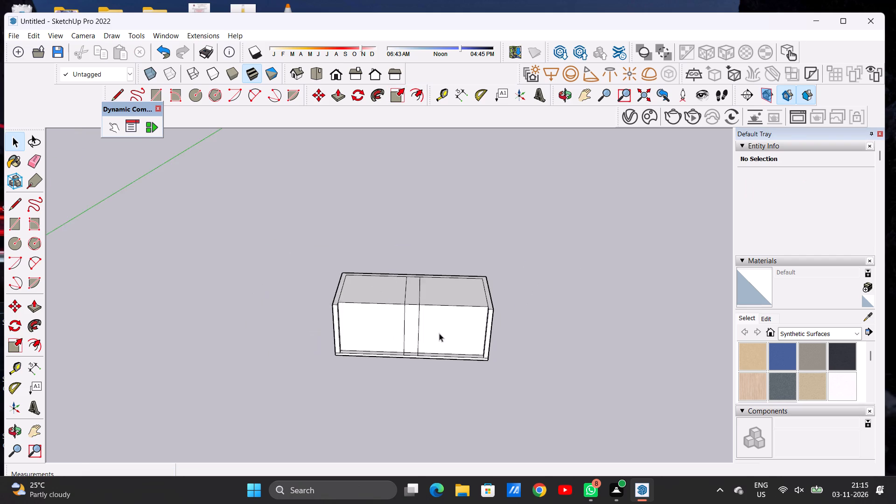
scroll(440, 326, "up", 6)
key("o")
left_click_drag(424, 364, 429, 273)
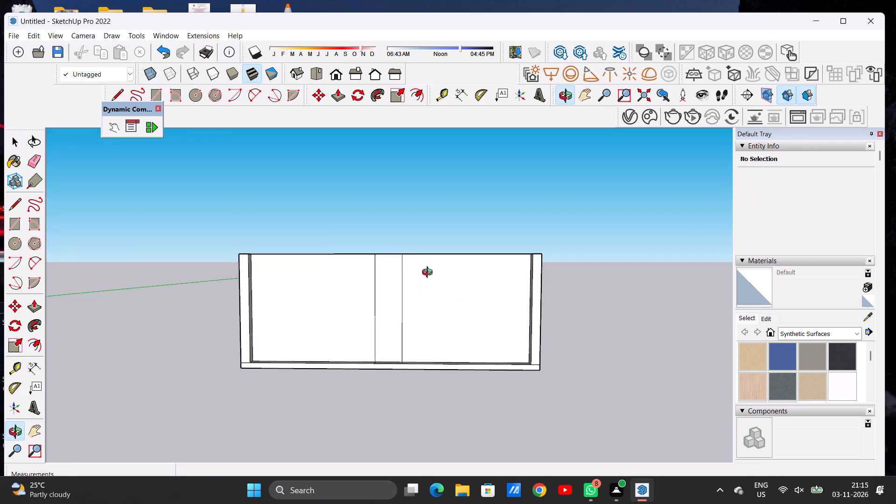
left_click_drag(429, 273, 441, 303)
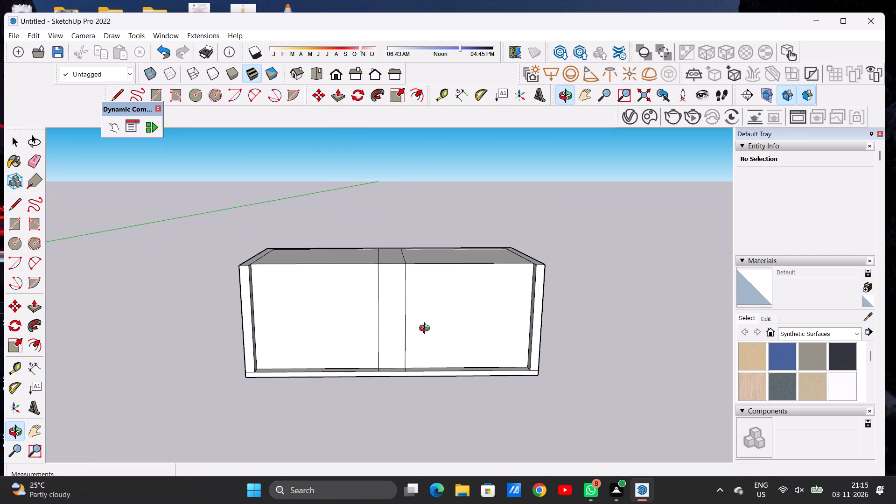
scroll(427, 329, "down", 1)
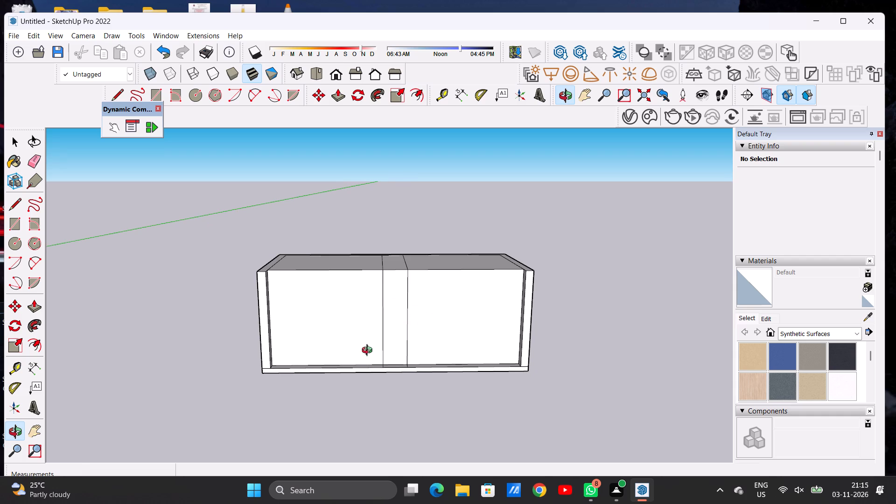
left_click_drag(366, 349, 364, 315)
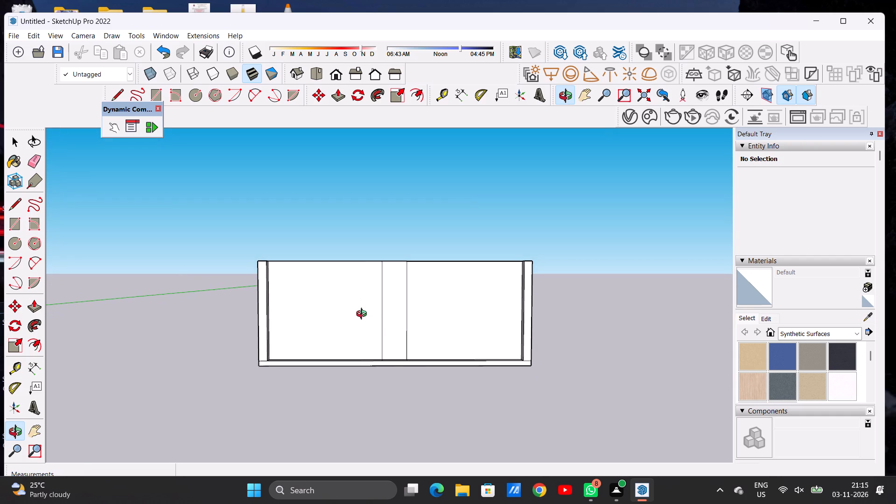
left_click_drag(392, 330, 322, 405)
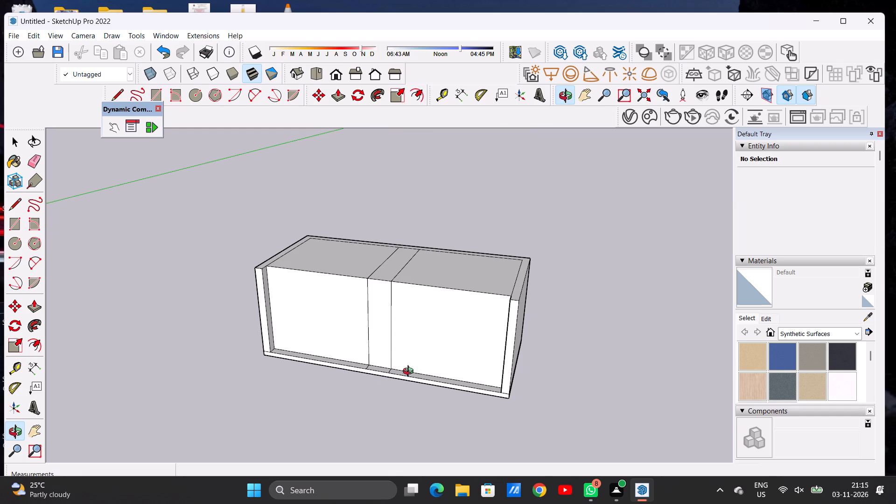
scroll(418, 372, "down", 7)
left_click_drag(405, 387, 326, 389)
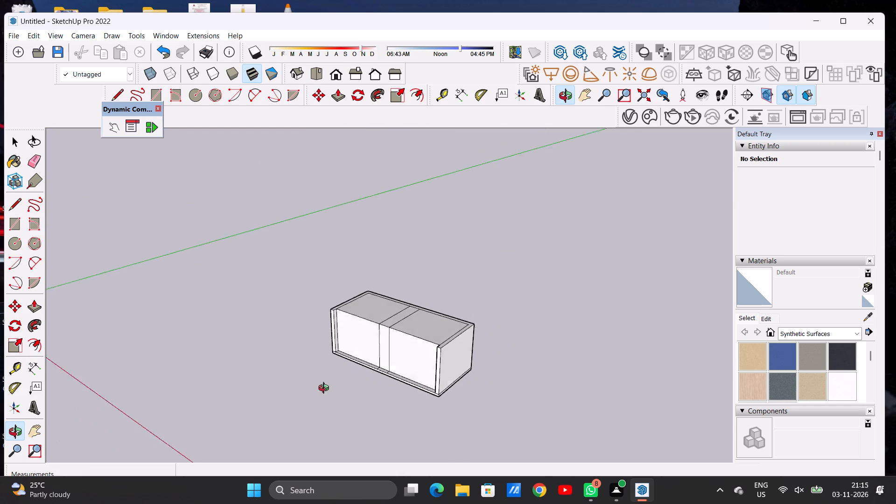
left_click_drag(326, 389, 475, 308)
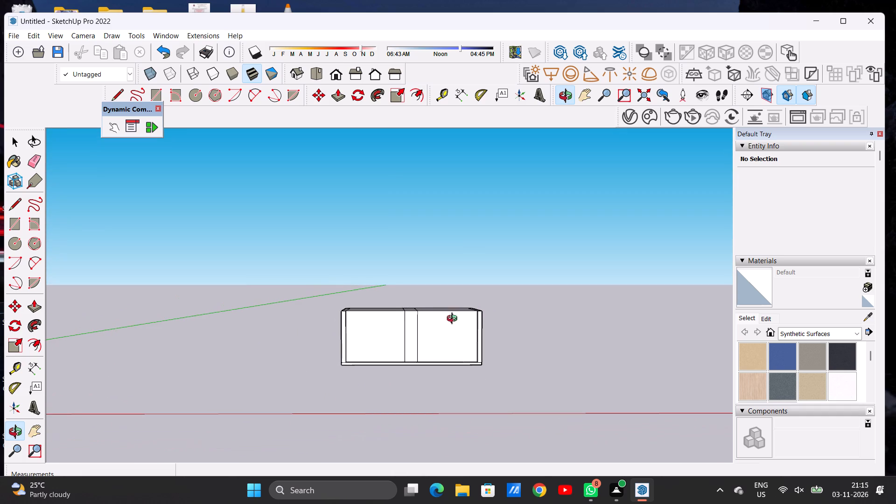
scroll(442, 339, "up", 6)
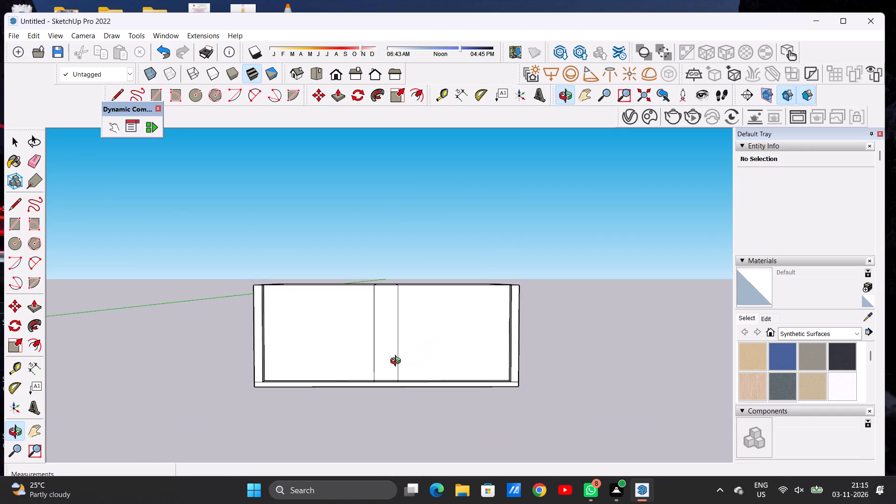
scroll(473, 358, "down", 1)
scroll(510, 352, "up", 7)
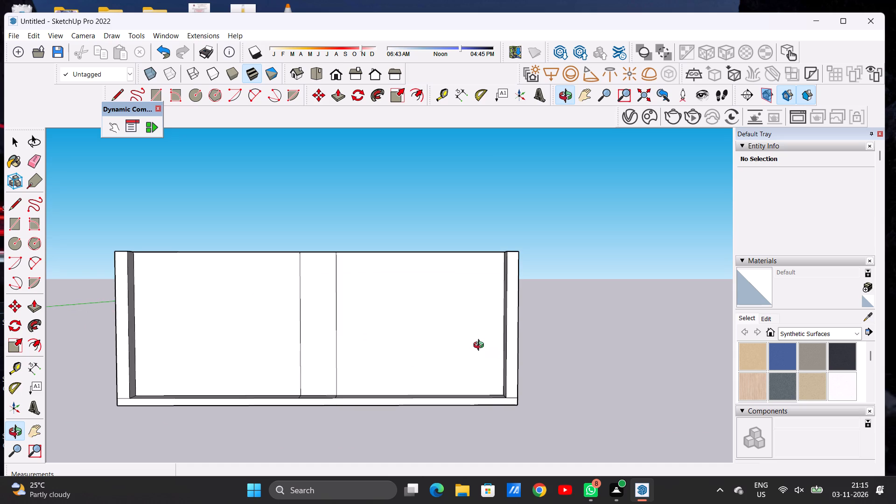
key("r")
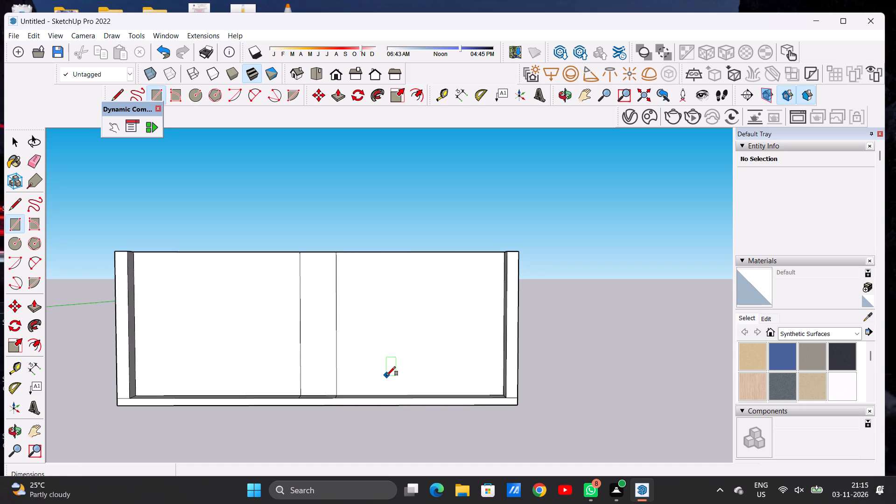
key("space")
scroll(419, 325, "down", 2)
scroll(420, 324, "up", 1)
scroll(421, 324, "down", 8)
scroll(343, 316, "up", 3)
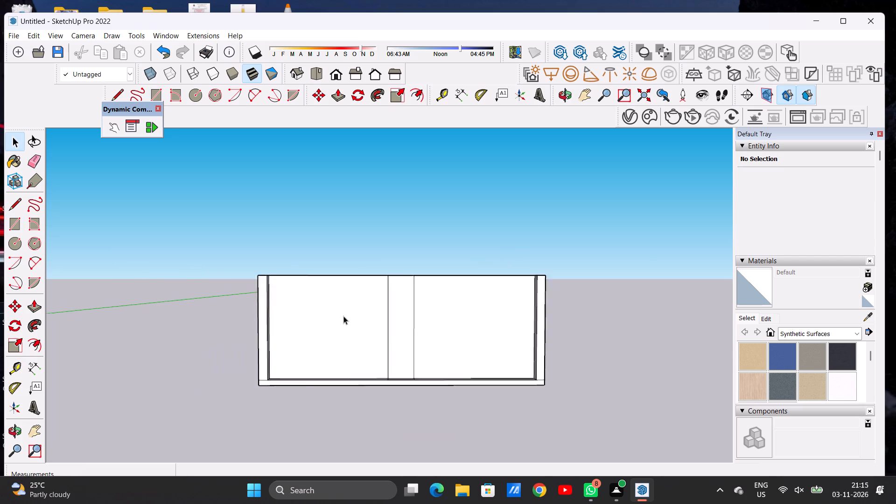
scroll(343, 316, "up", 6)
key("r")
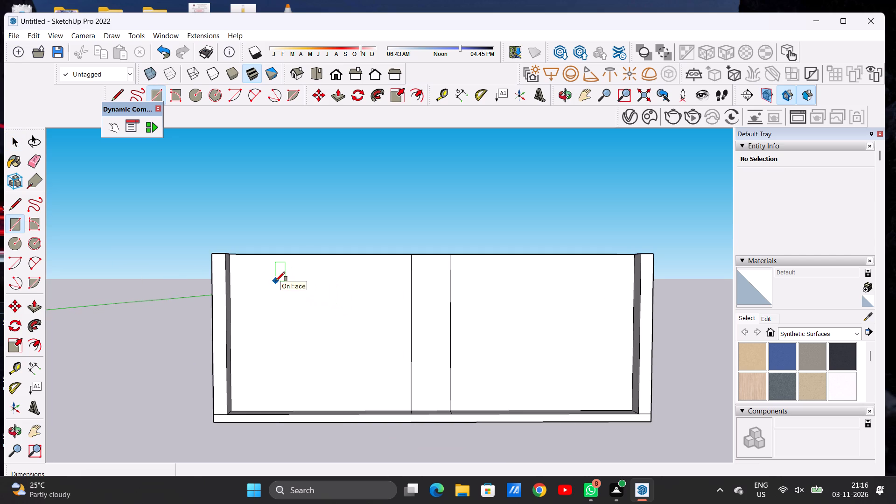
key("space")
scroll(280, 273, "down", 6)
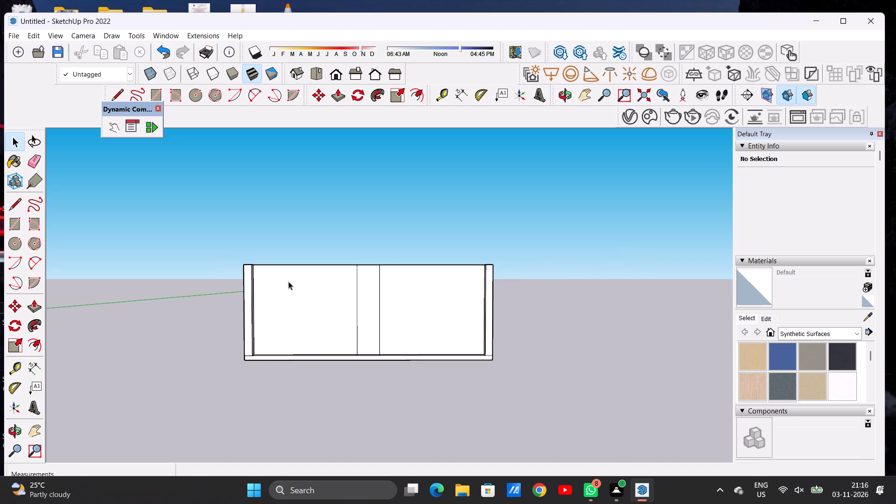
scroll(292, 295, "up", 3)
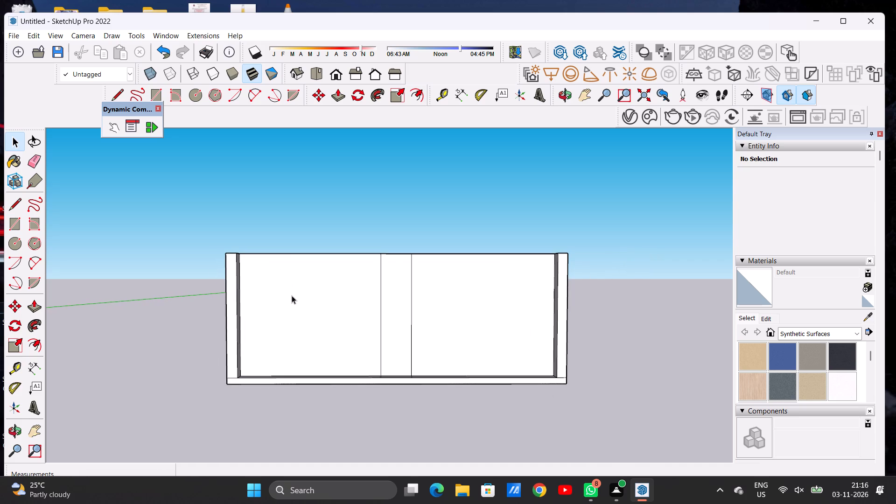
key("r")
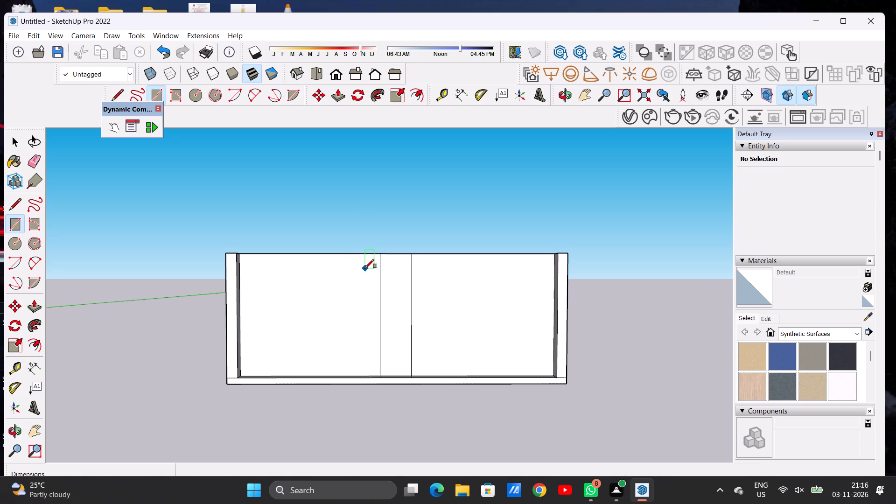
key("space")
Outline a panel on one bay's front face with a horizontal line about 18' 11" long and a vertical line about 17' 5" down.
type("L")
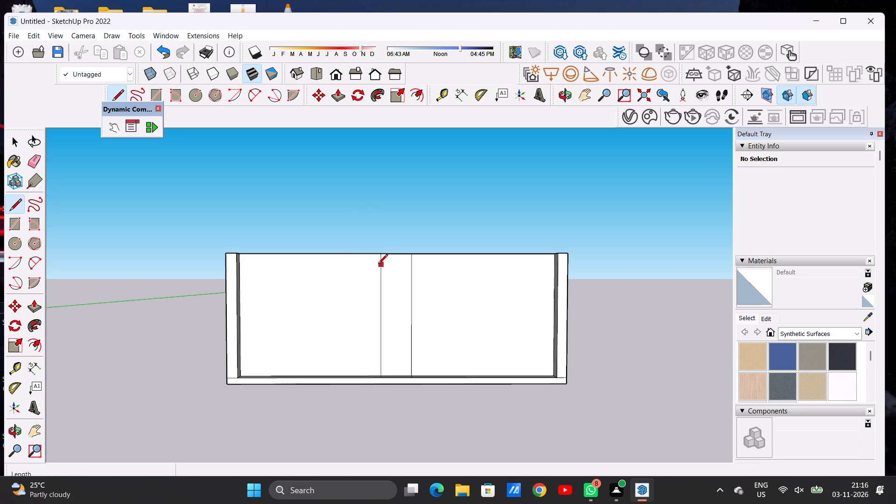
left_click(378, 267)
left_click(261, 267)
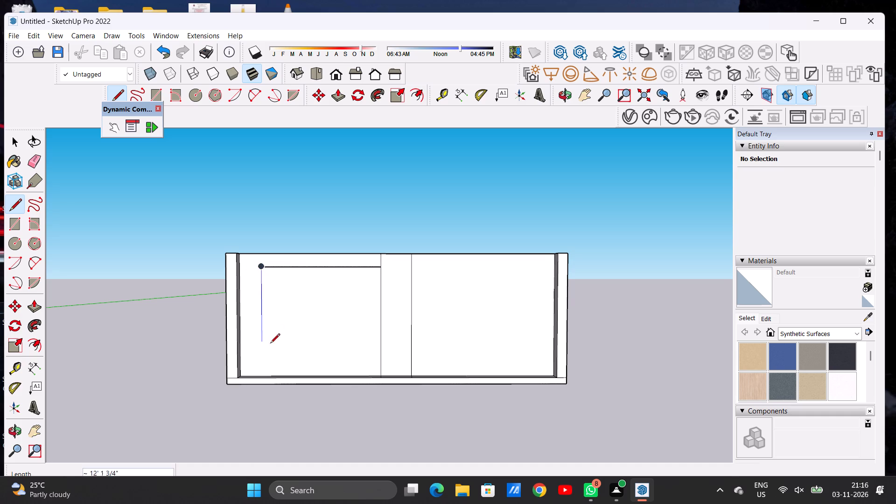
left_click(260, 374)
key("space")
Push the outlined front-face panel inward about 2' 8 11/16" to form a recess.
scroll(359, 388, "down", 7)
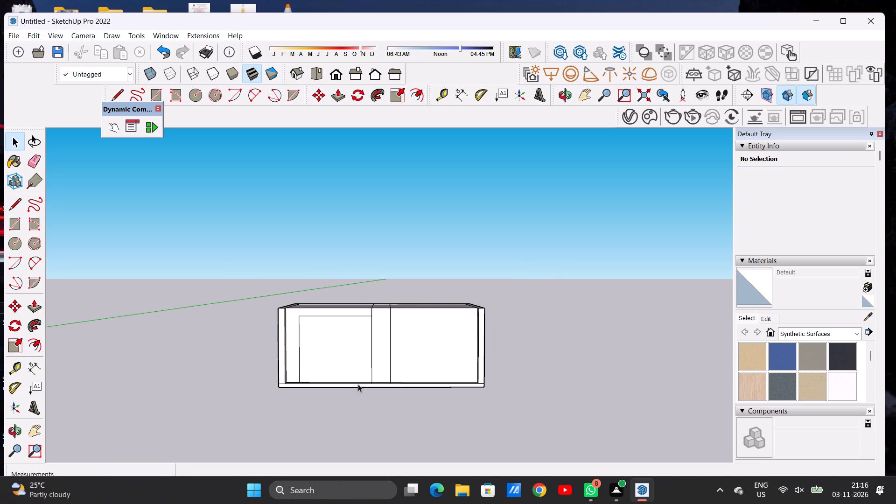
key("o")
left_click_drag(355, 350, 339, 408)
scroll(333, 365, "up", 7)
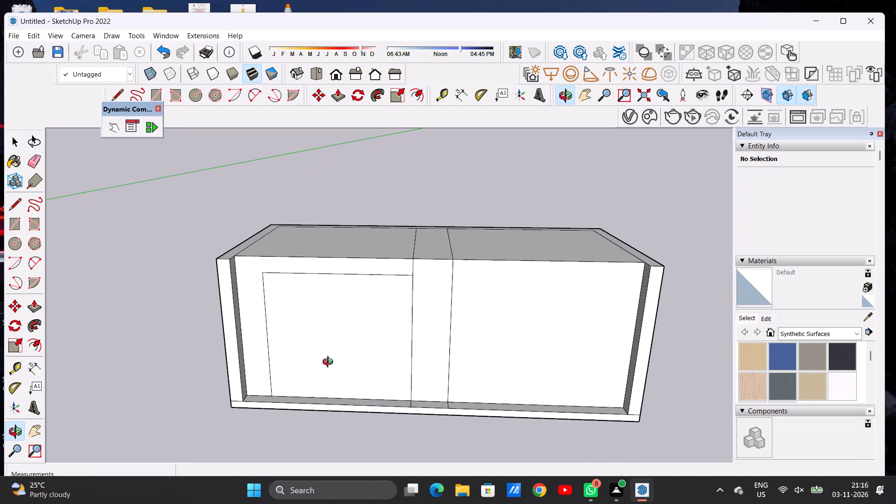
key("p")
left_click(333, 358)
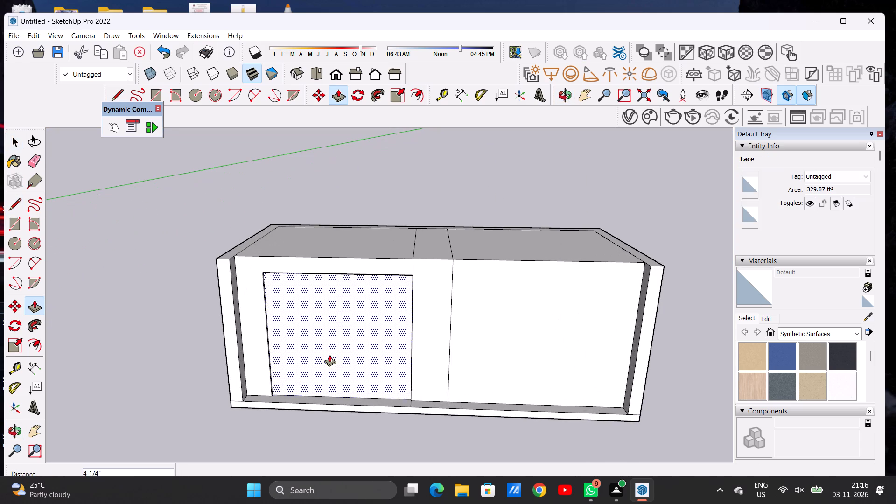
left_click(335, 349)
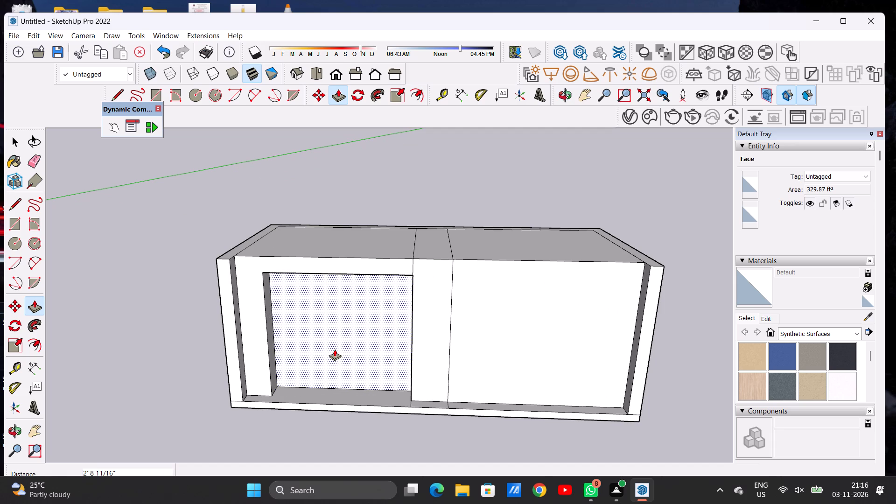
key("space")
Examine the recessed panel from low frontal and slightly elevated front angles.
key("o")
scroll(383, 378, "down", 11)
left_click_drag(382, 383, 388, 326)
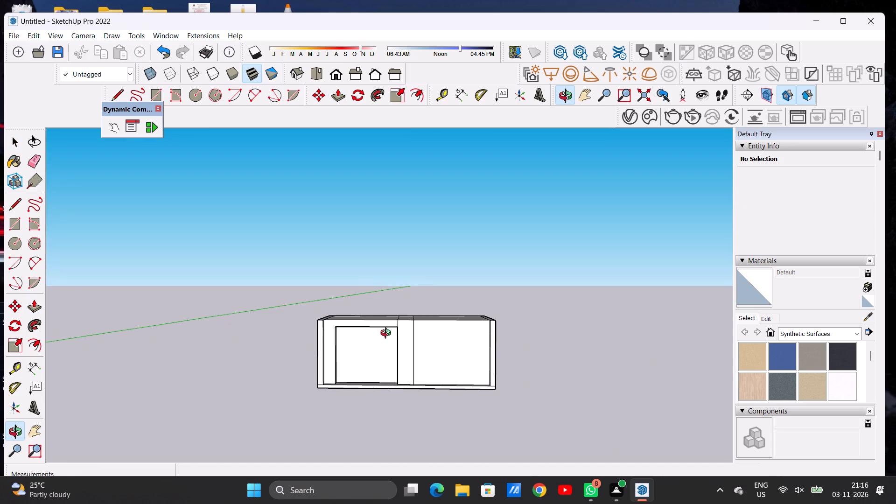
scroll(374, 399, "up", 3)
scroll(334, 384, "down", 4)
left_click_drag(373, 395, 370, 367)
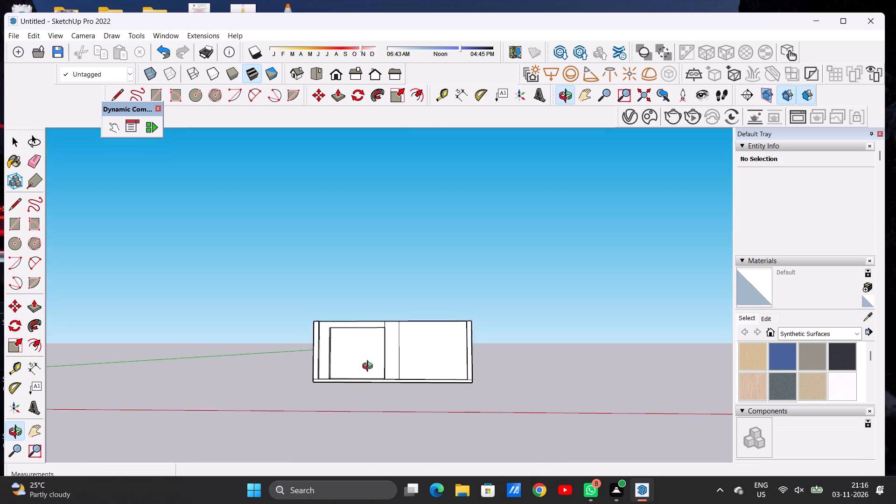
left_click_drag(370, 367, 364, 390)
scroll(357, 397, "up", 5)
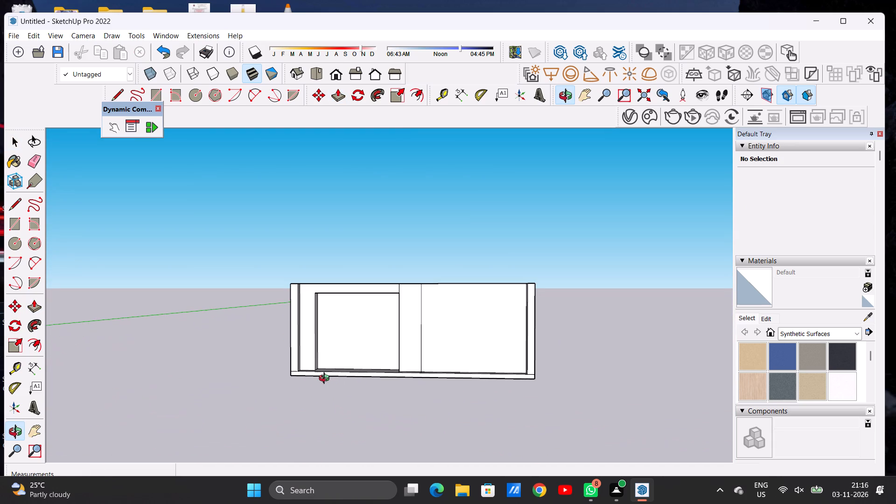
scroll(363, 381, "down", 4)
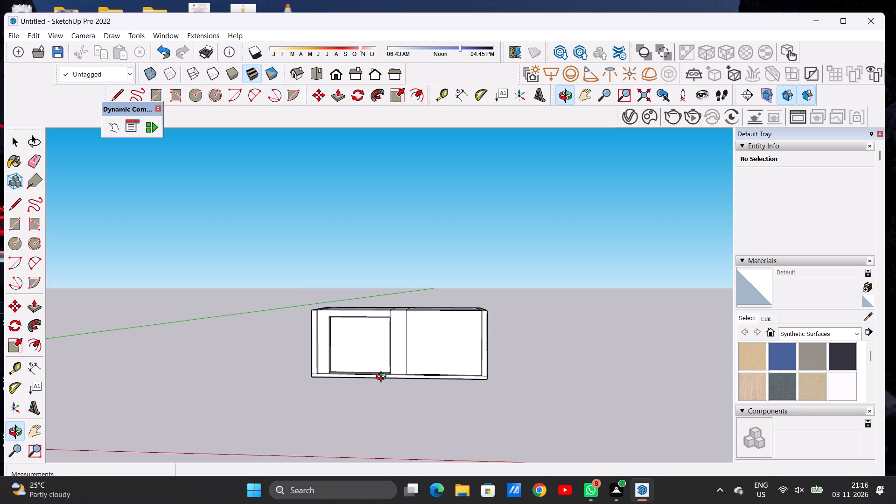
Undo the recess and its outline, the building's scaling and relocation, and the block between the two main bays.
key("ctrl+z")
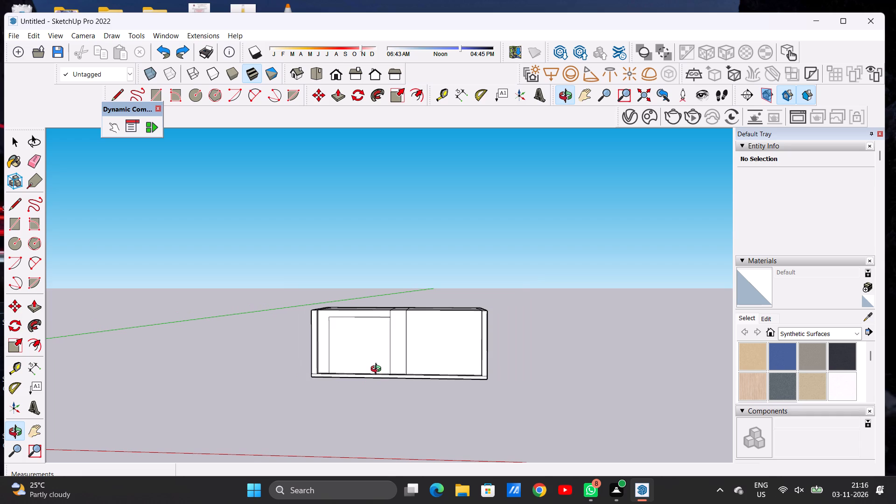
key("ctrl+z")
key("ctrl+z")
key("ctrl+z")
key("ctrl+z")
key("ctrl+z")
scroll(378, 370, "down", 4)
scroll(378, 369, "up", 1)
scroll(378, 369, "down", 3)
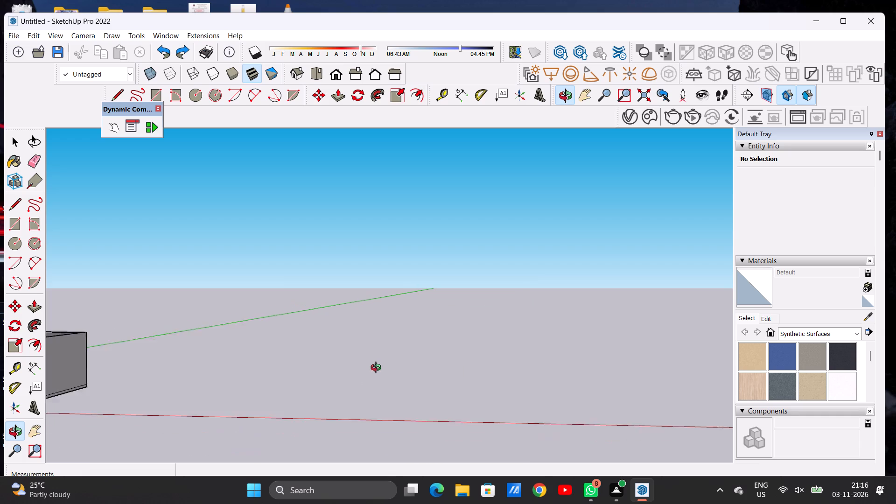
scroll(378, 369, "down", 18)
scroll(258, 374, "up", 20)
scroll(258, 374, "up", 4)
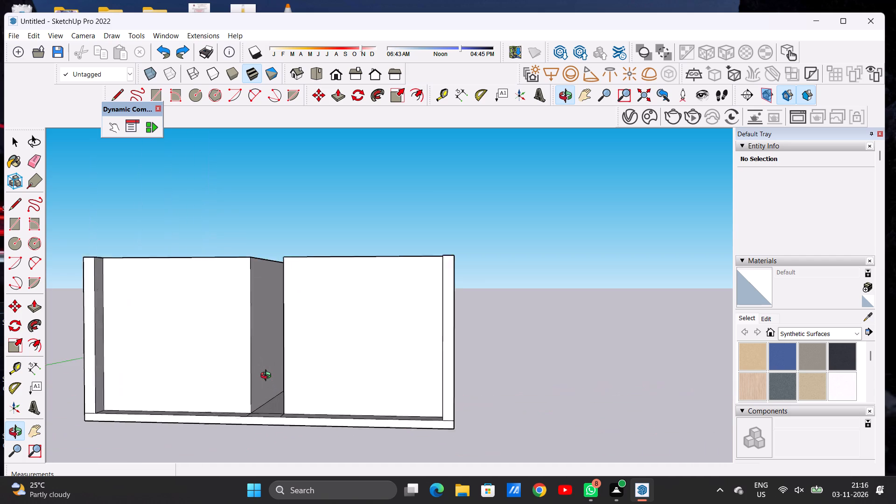
scroll(268, 377, "up", 1)
Undo the remaining bay blocks and the raised walls, back to the flat slab with its wall outlines.
key("ctrl+z")
scroll(377, 354, "down", 14, "ctrl")
scroll(411, 356, "up", 1, "ctrl")
scroll(411, 356, "down", 2, "ctrl")
key("ctrl+z")
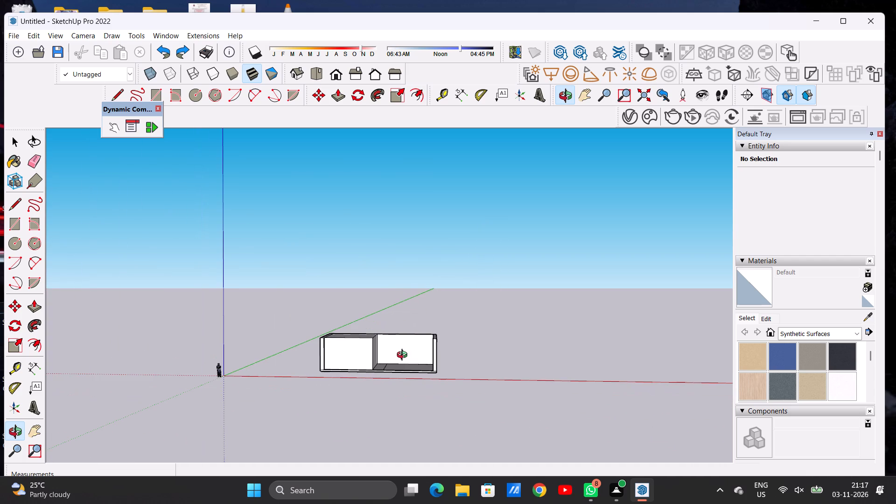
key("ctrl+z")
key("ctrl+z")
key("ctrl+z")
key("ctrl+z")
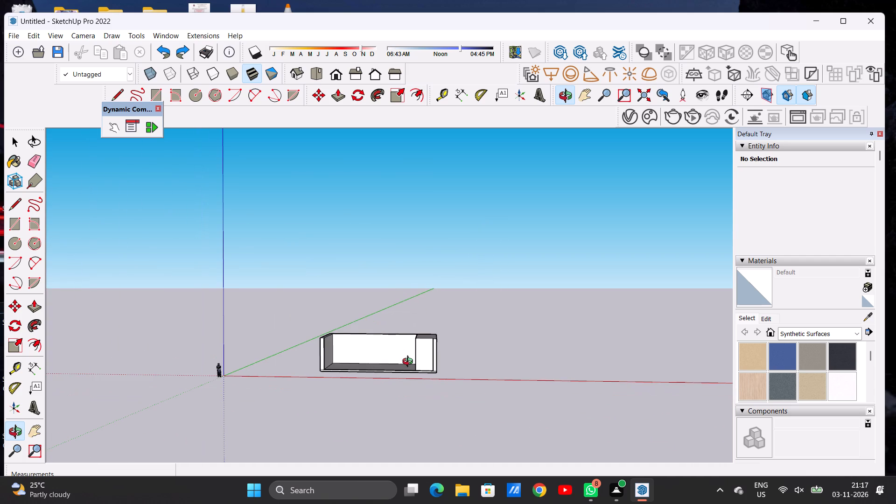
key("ctrl+z")
key("ctrl+z")
key("ctrl+z")
key("ctrl+z")
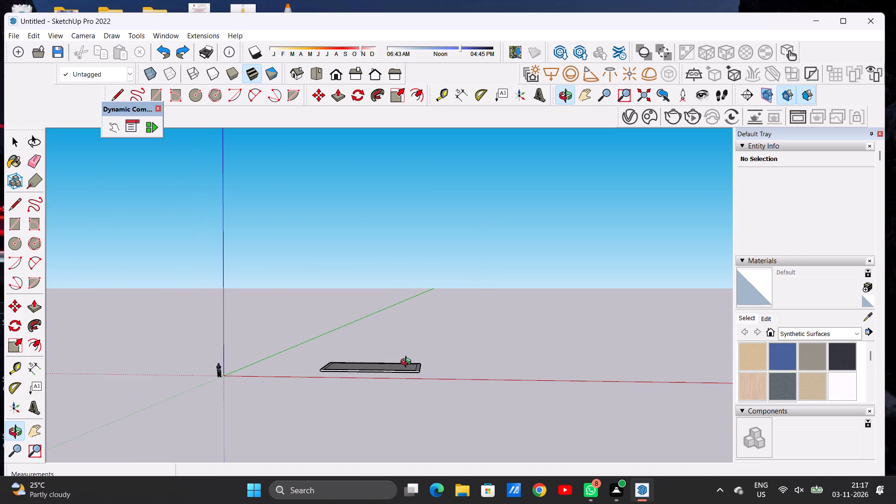
Undo the wall outline lines on the slab's top face, back to the plain slab.
scroll(408, 363, "down", 3)
scroll(408, 374, "up", 13)
left_click_drag(405, 344, 406, 435)
scroll(487, 364, "down", 6)
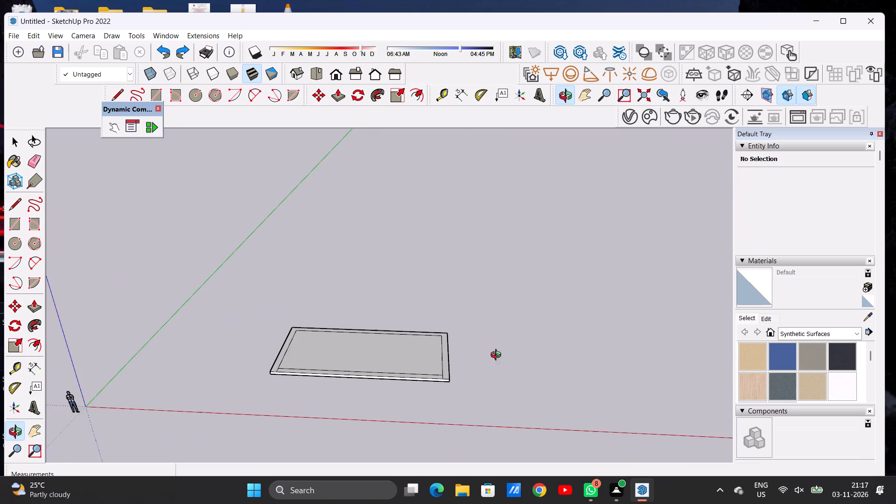
left_click_drag(409, 356, 408, 422)
scroll(404, 366, "up", 6)
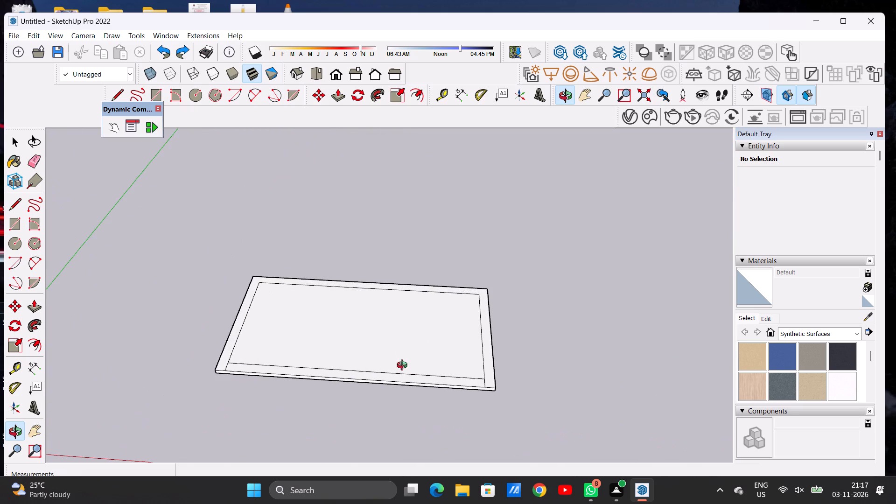
left_click_drag(454, 388, 459, 377)
key("ctrl+z")
key("ctrl+z")
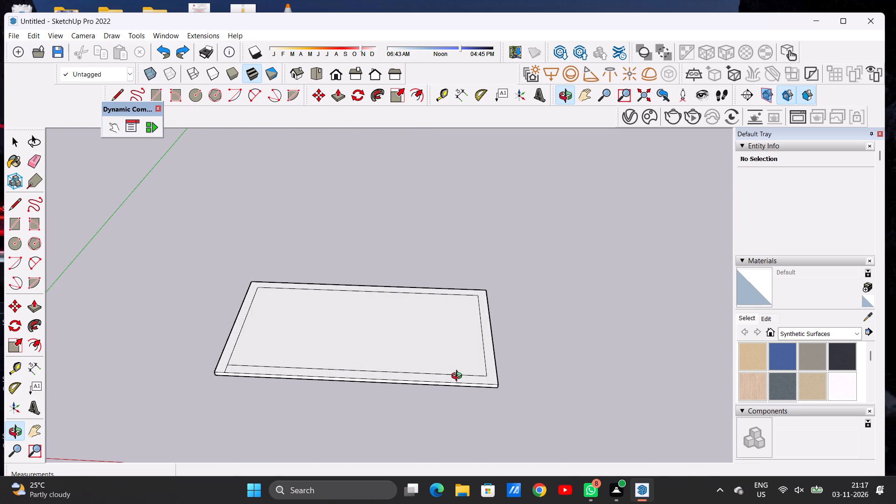
key("ctrl+z")
Push/pull the slab's top face up about 10' 11 3/8" to make a solid block.
scroll(478, 371, "down", 6)
scroll(469, 387, "up", 4)
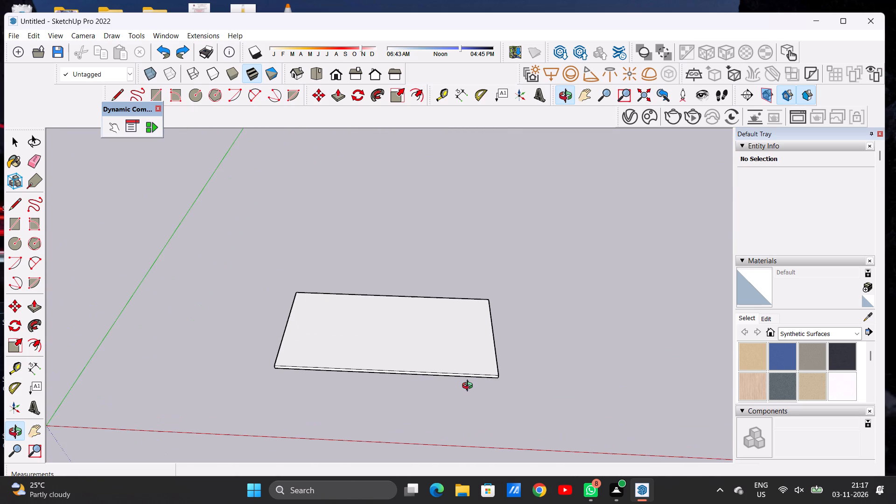
left_click_drag(463, 389, 465, 332)
key("p")
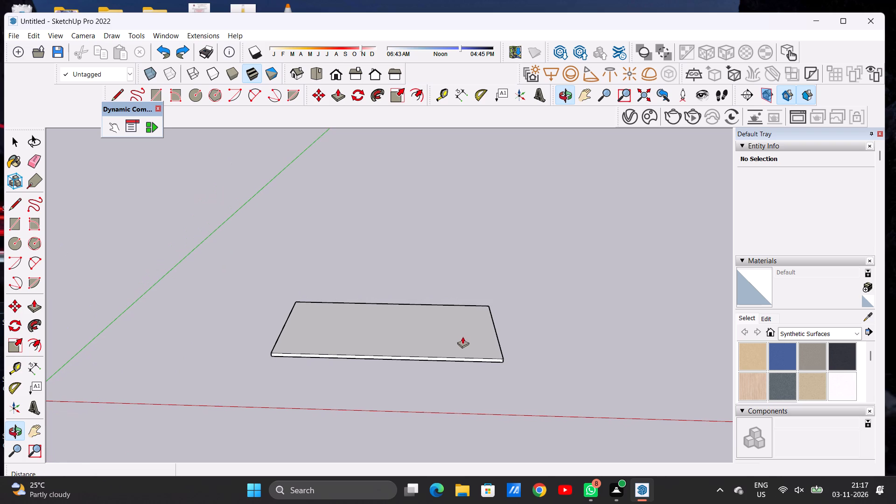
left_click(463, 345)
scroll(467, 318, "down", 5)
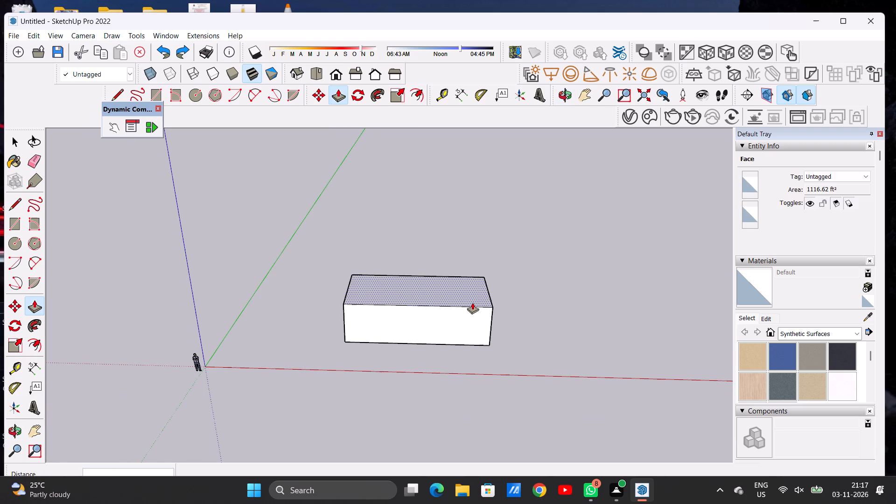
left_click(473, 306)
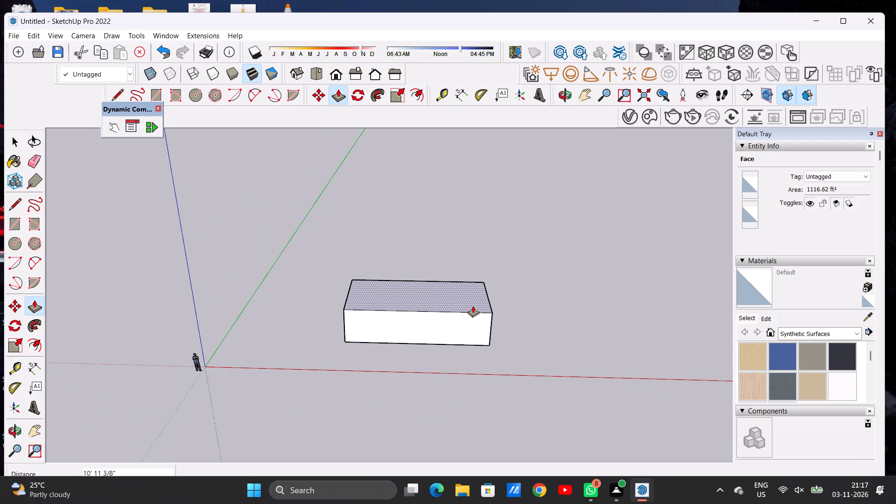
key("space")
Examine the solid block's proportions from low frontal and elevated front angles.
type("O")
scroll(435, 309, "up", 5)
scroll(435, 309, "down", 1)
scroll(435, 309, "up", 1)
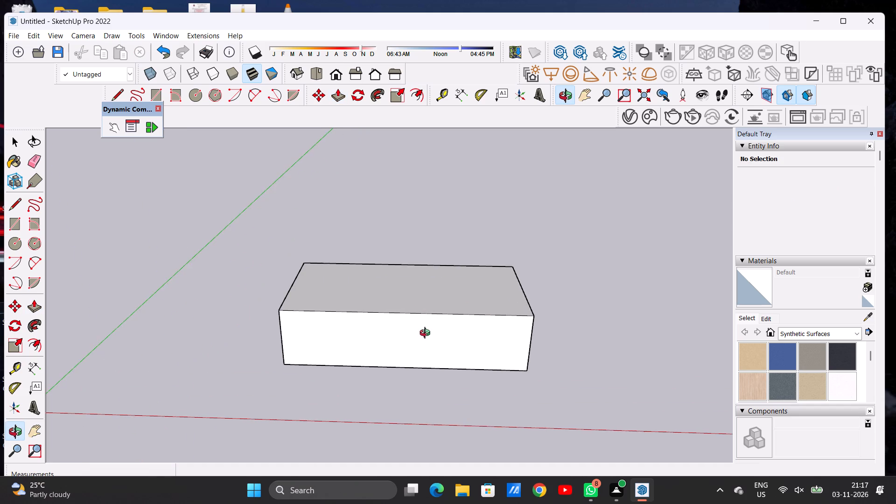
left_click_drag(427, 334, 444, 266)
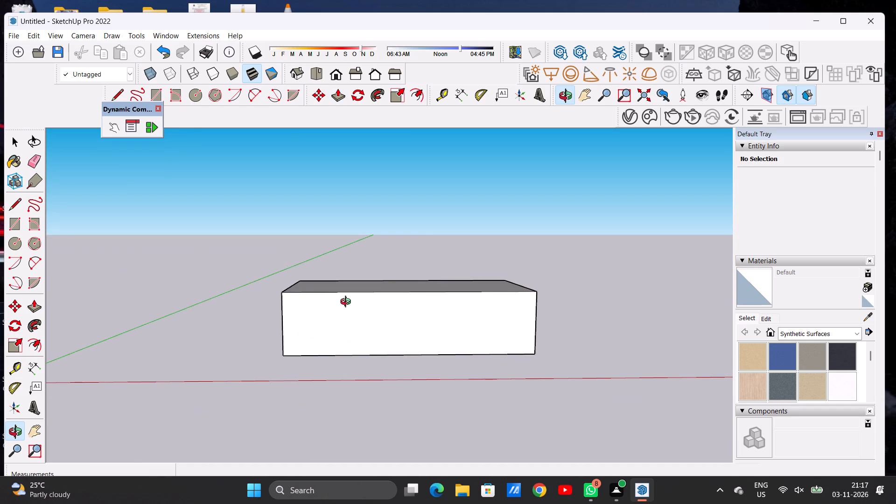
scroll(579, 304, "up", 4)
scroll(614, 306, "down", 12)
left_click_drag(518, 303, 468, 324)
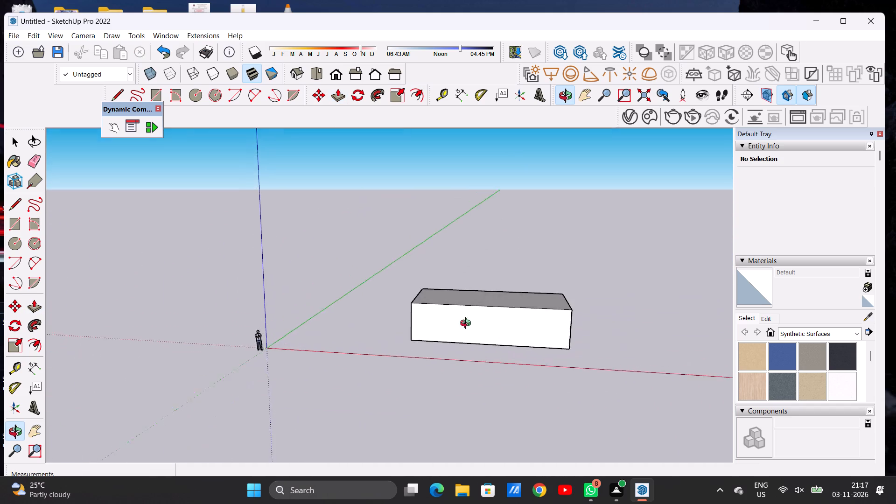
Measure the solid block's height along its front vertical corner edge with the Dimension tool.
left_click_drag(468, 324, 481, 352)
scroll(243, 321, "down", 7)
scroll(329, 322, "up", 15)
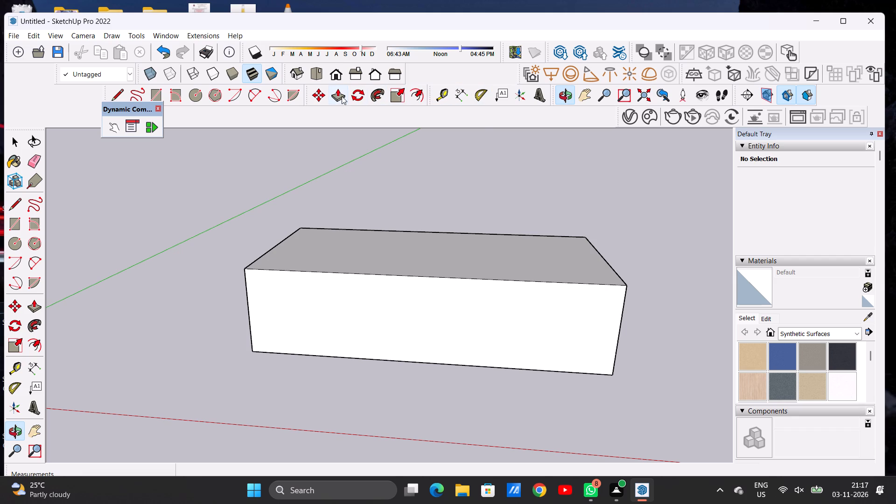
left_click(463, 92)
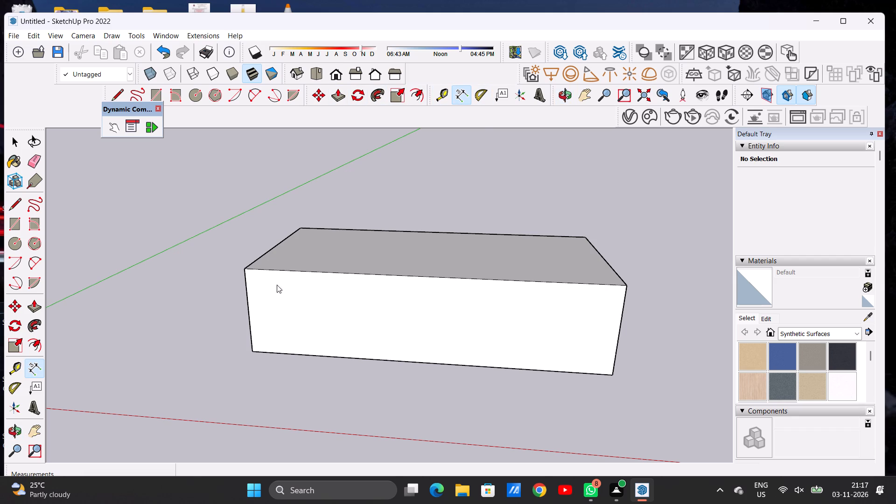
left_click(254, 355)
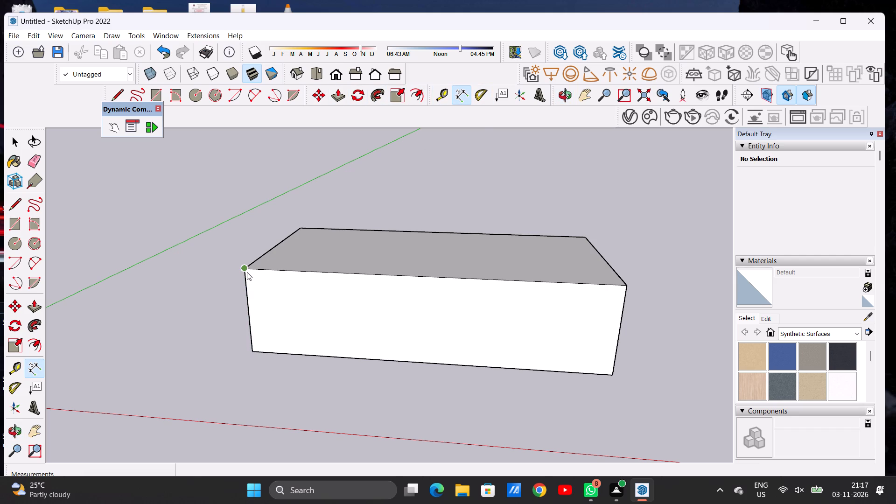
left_click(247, 272)
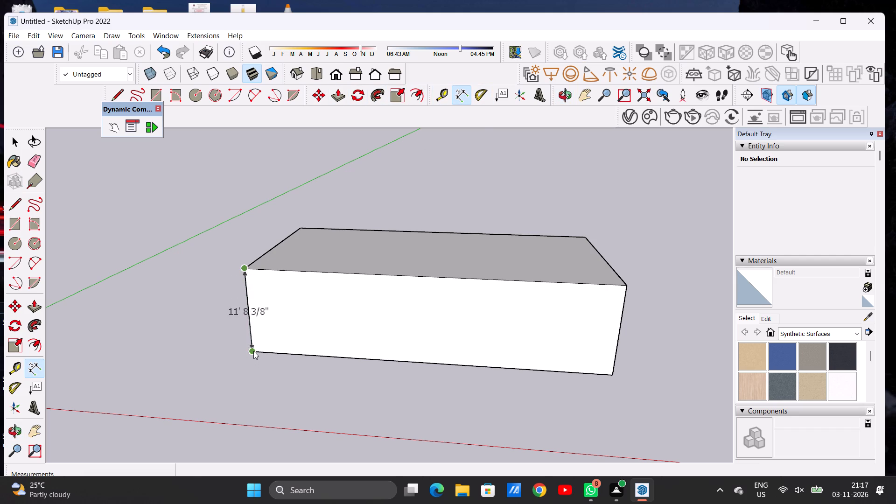
key("space")
Undo the block's raised height and the slab's thickness, back to the flat rectangular face.
scroll(294, 343, "down", 3)
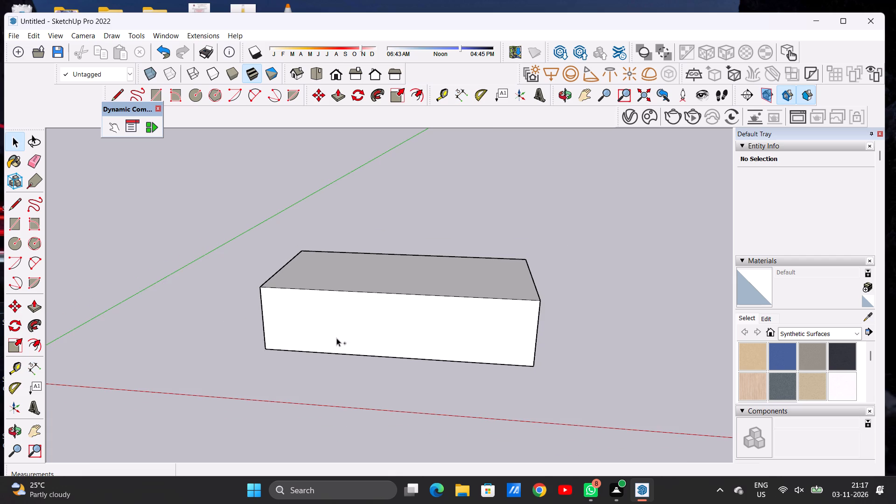
key("ctrl+z")
scroll(451, 318, "down", 4, "ctrl")
scroll(487, 335, "down", 3)
scroll(476, 338, "up", 9)
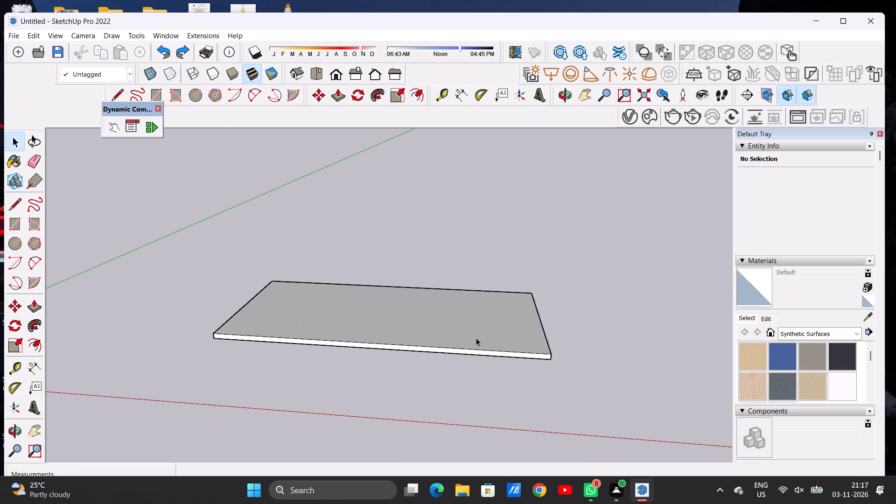
scroll(509, 334, "down", 6)
scroll(495, 350, "up", 4)
key("ctrl+z")
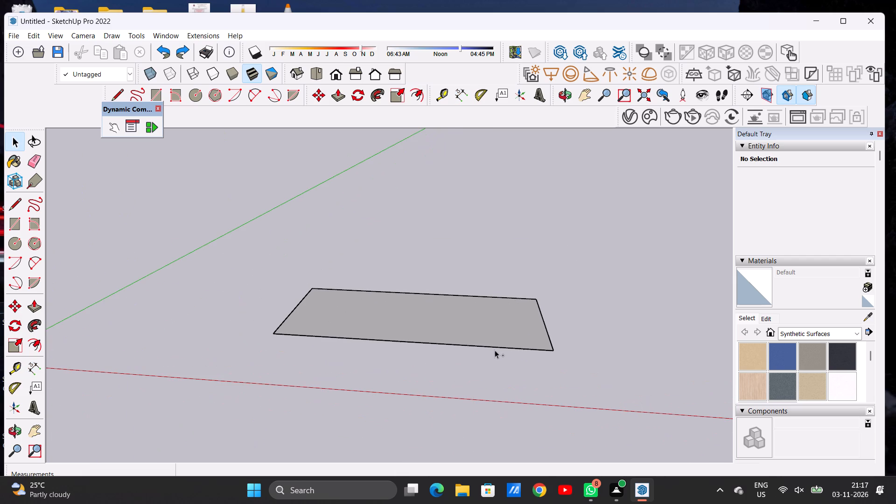
Push/pull the flat rectangular face up 4'.
key("p")
scroll(506, 339, "up", 2)
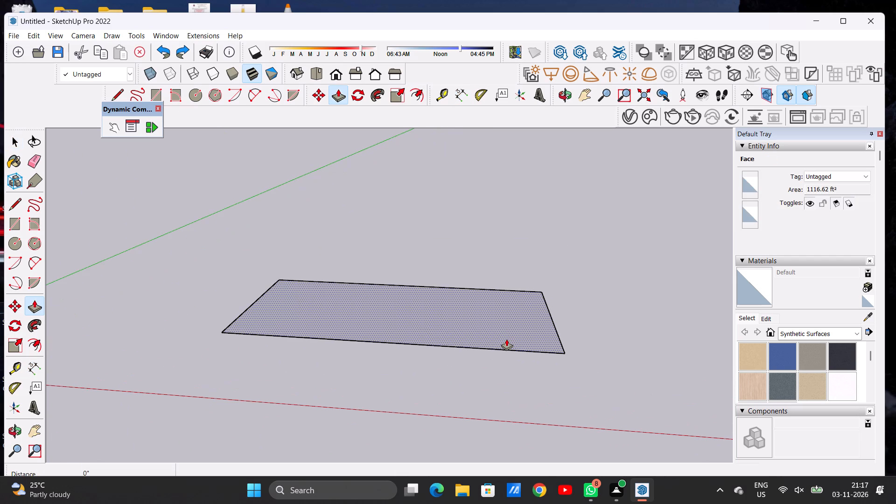
left_click(506, 339)
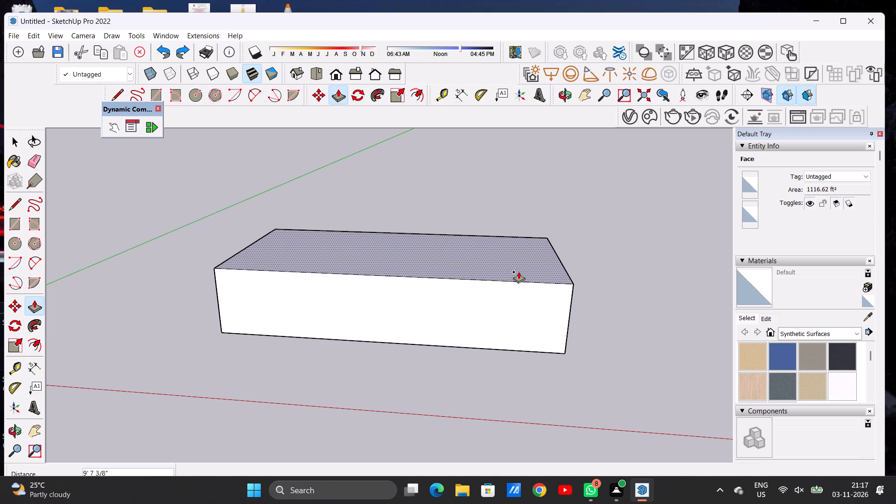
type("4'")
key("Return")
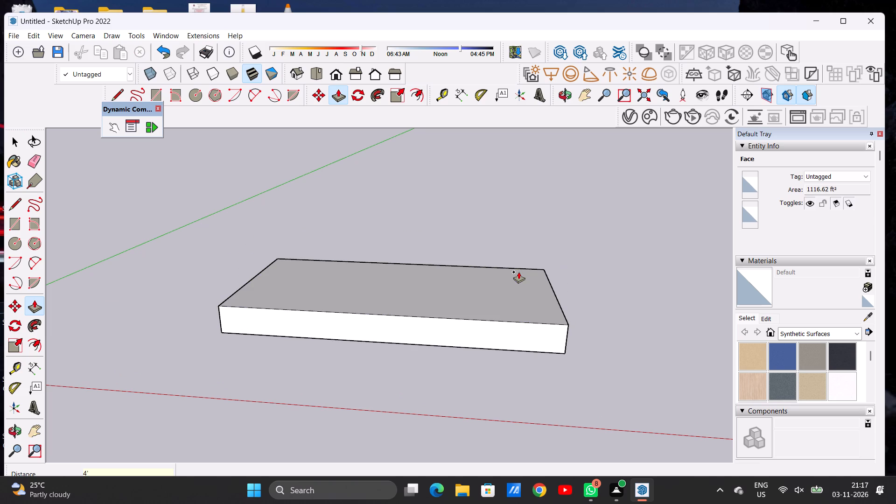
key("space")
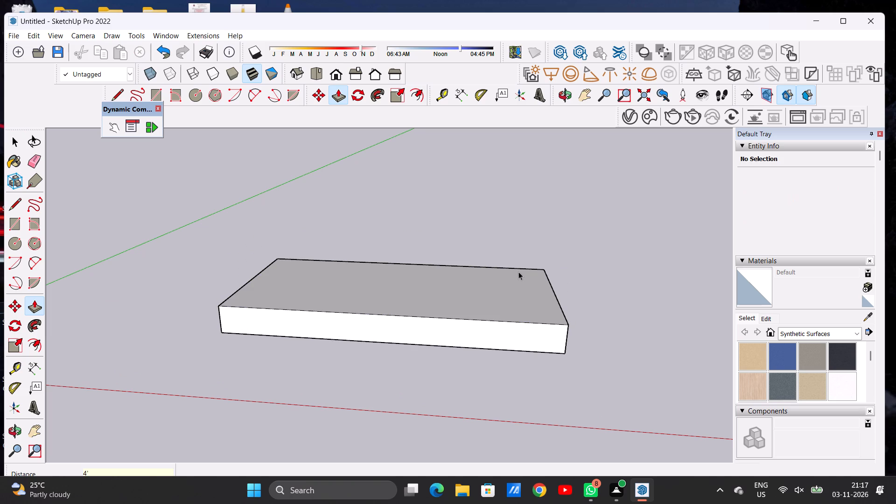
Push/pull the slab's top face up by a further 1'.
scroll(536, 308, "down", 5)
scroll(380, 334, "up", 7)
scroll(367, 336, "down", 2)
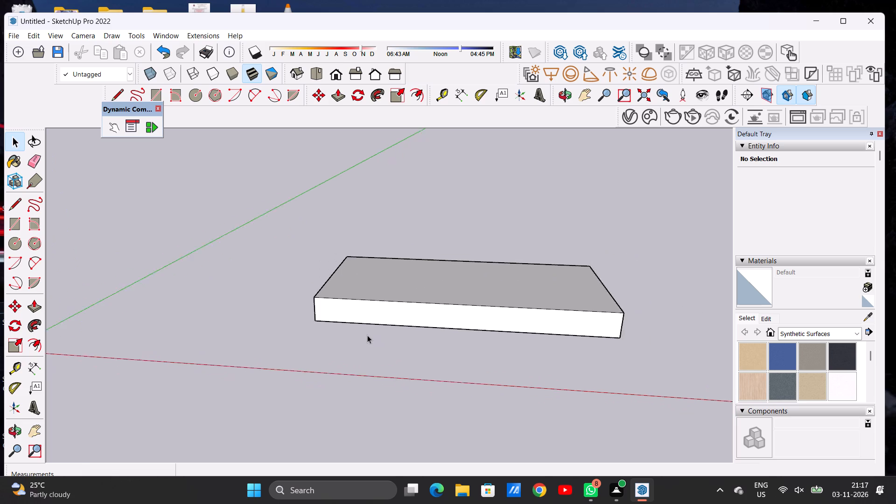
scroll(367, 335, "down", 7)
scroll(488, 325, "up", 2)
scroll(488, 325, "down", 1)
scroll(488, 325, "up", 2)
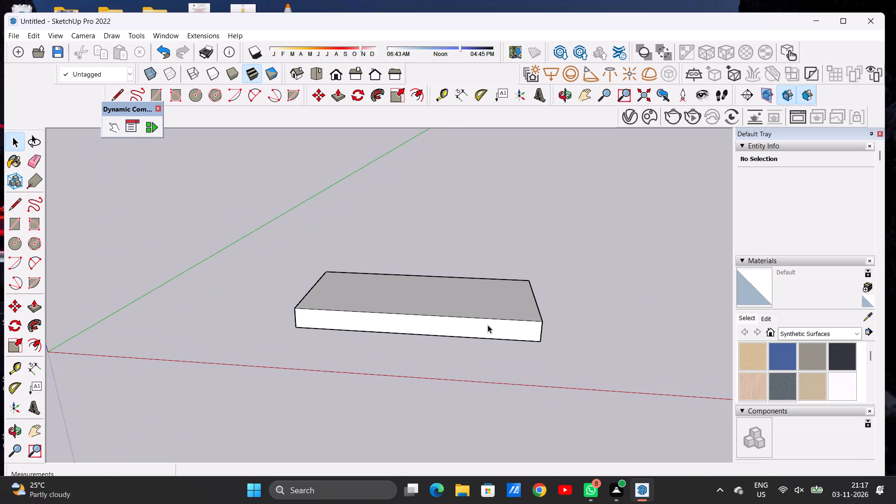
key("p")
scroll(490, 301, "up", 4)
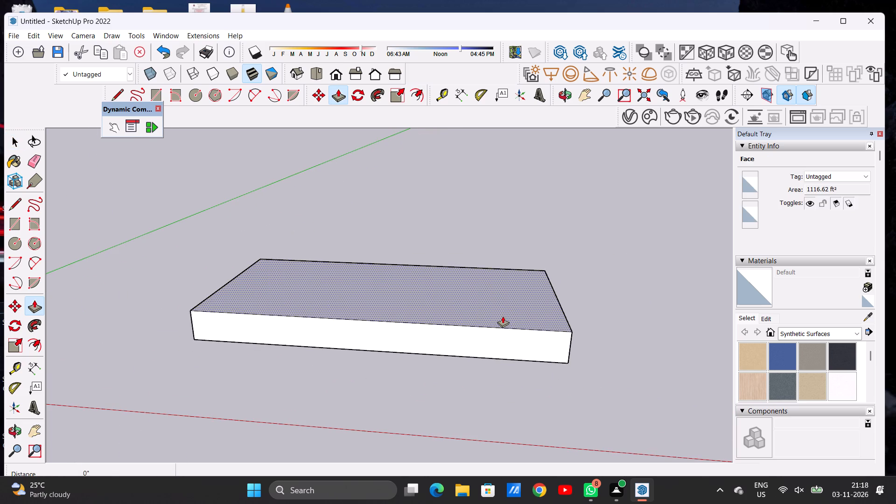
left_click(503, 316)
type("1'")
key("Return")
key("space")
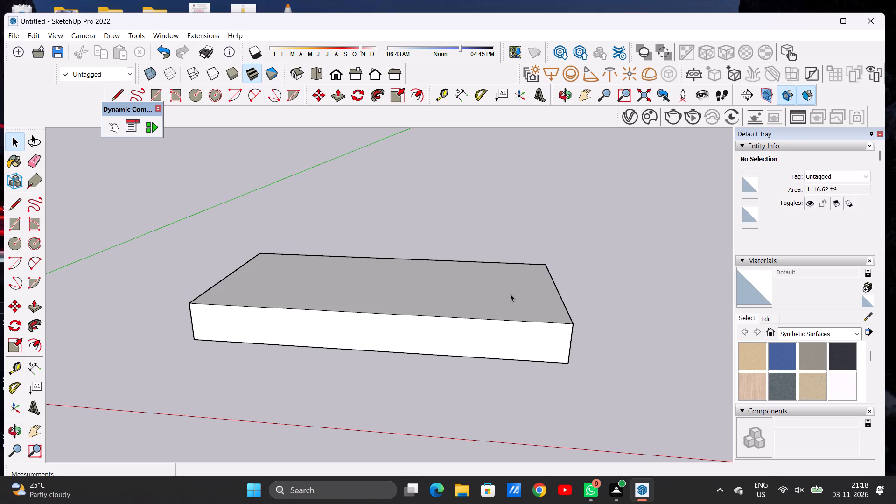
Examine the slab's proportions from the standard Front view and from elevated front and near-top angles.
scroll(447, 298, "down", 5)
scroll(318, 320, "up", 3)
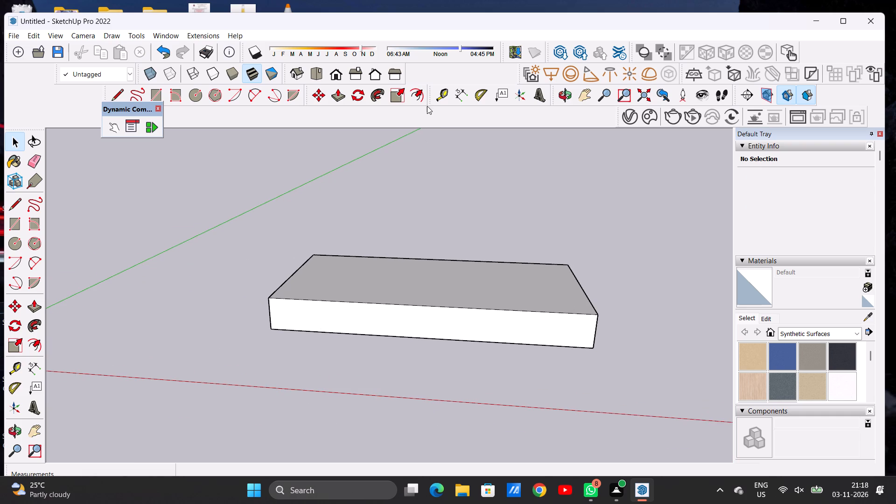
left_click(582, 92)
left_click_drag(333, 366, 349, 329)
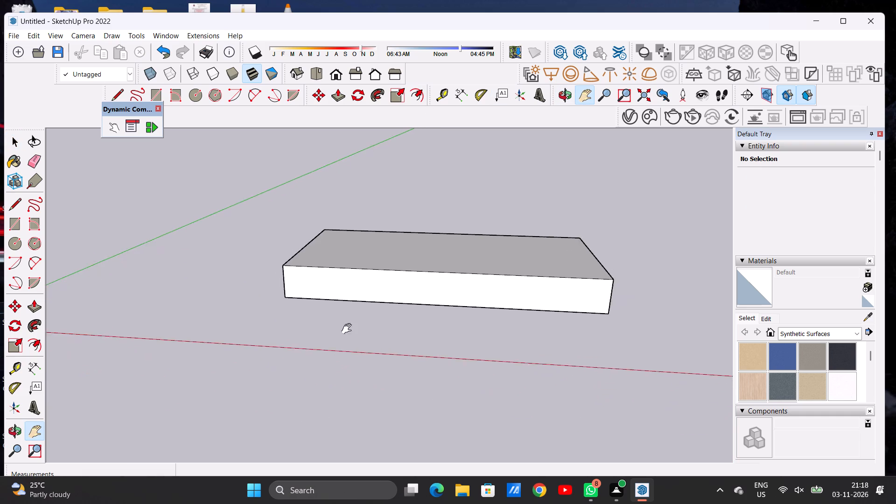
left_click_drag(349, 329, 325, 356)
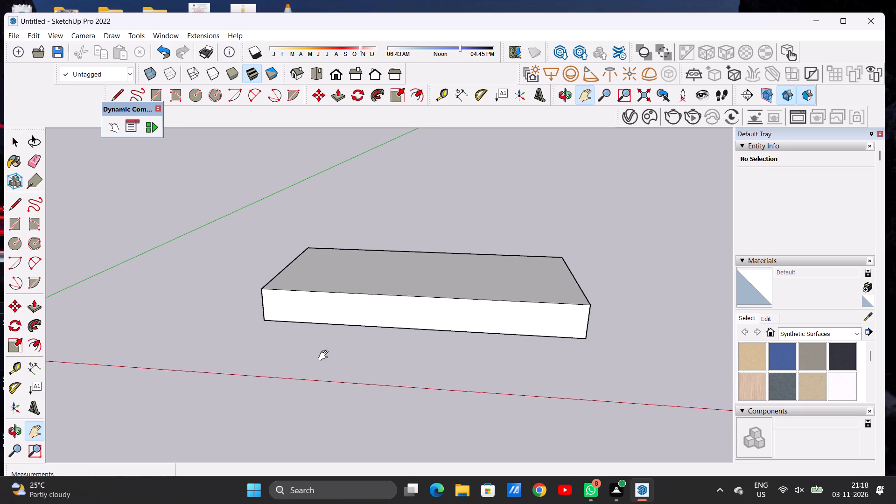
scroll(306, 339, "up", 4)
left_click_drag(311, 336, 350, 324)
scroll(274, 350, "down", 6)
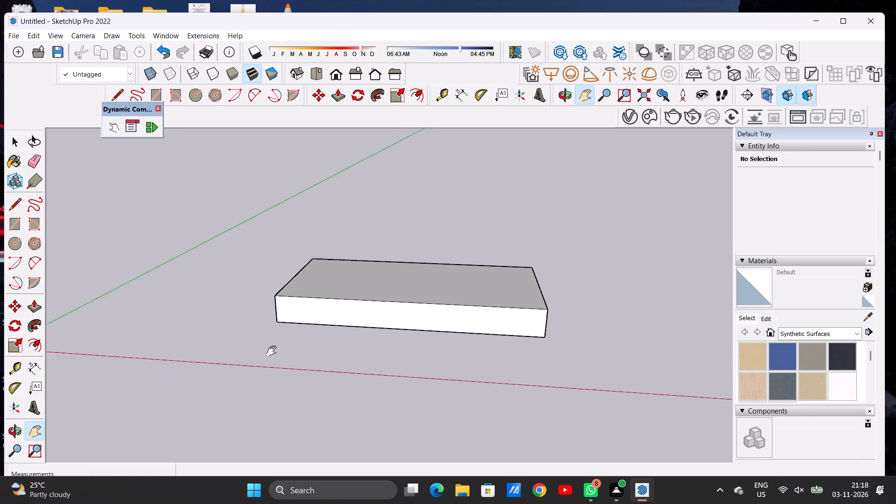
scroll(273, 351, "down", 7)
scroll(392, 326, "up", 6)
key("space")
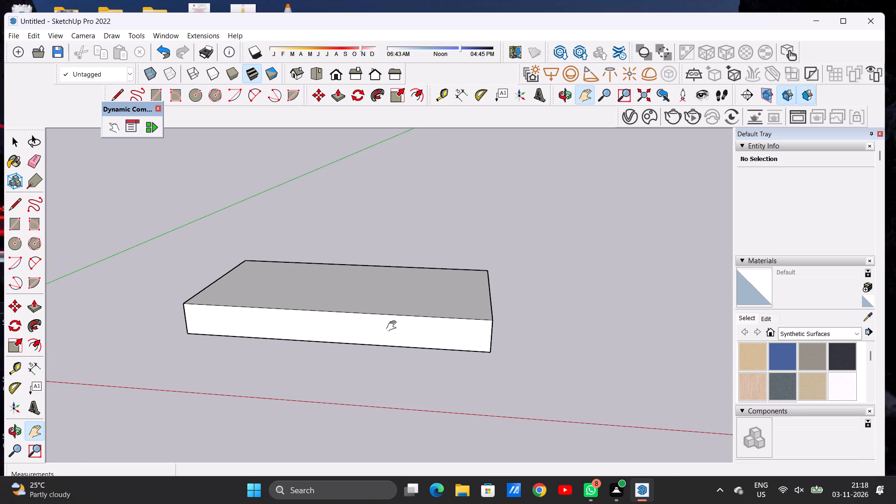
key("space")
key("o")
scroll(484, 333, "down", 9)
left_click_drag(385, 348, 403, 313)
left_click(335, 78)
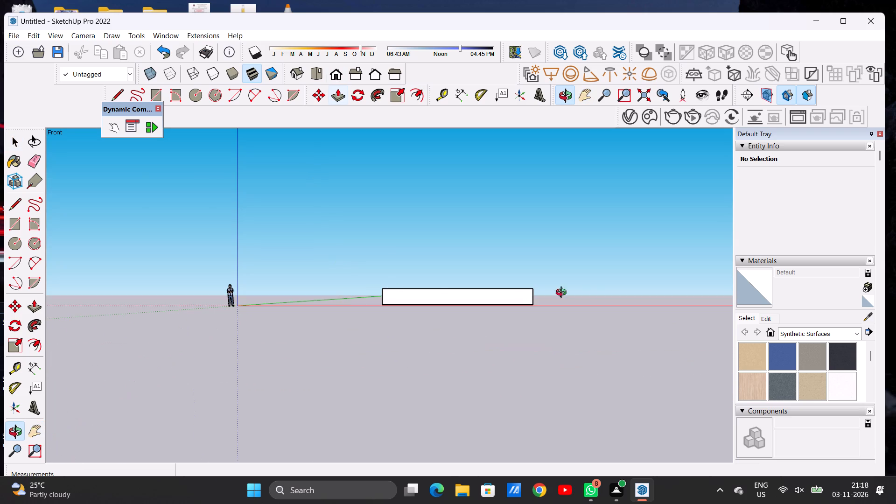
scroll(589, 293, "up", 3)
scroll(589, 293, "down", 1)
scroll(589, 293, "up", 2)
left_click_drag(456, 271, 449, 347)
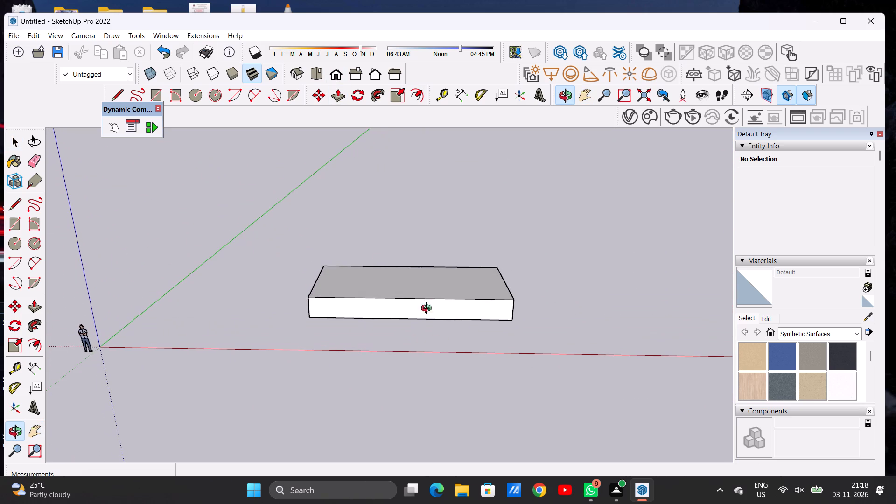
scroll(367, 252, "up", 5)
left_click_drag(371, 268, 373, 354)
left_click_drag(363, 266, 364, 340)
scroll(301, 307, "down", 4)
left_click_drag(357, 316, 302, 298)
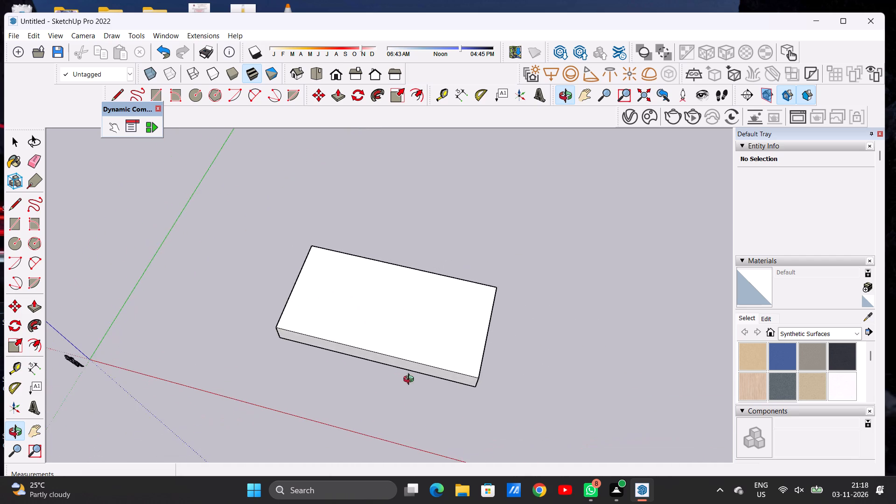
Push/pull the narrow end face farther from the origin outward about 9' 10" to lengthen the slab.
left_click_drag(414, 375, 384, 286)
scroll(464, 385, "up", 11)
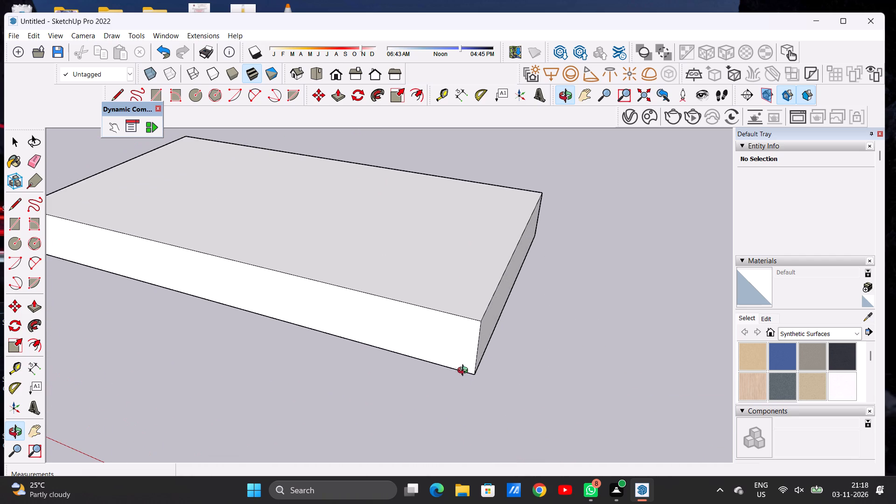
key("p")
left_click(481, 344)
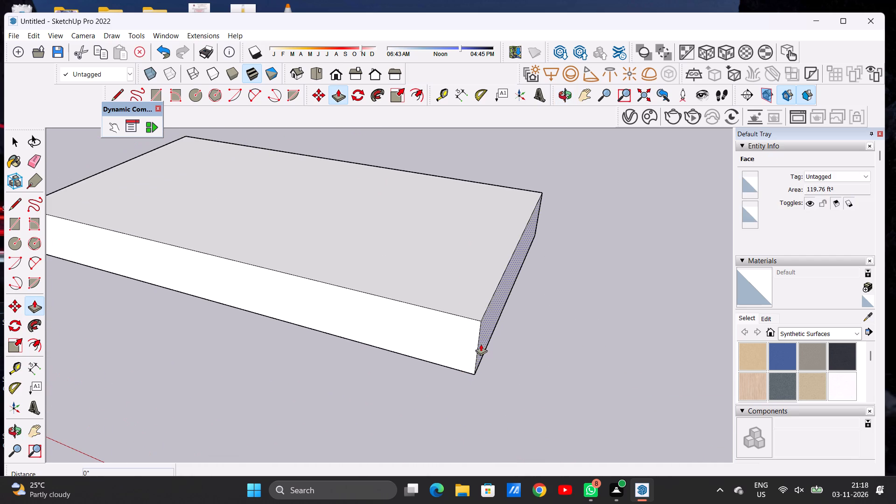
scroll(523, 353, "down", 13)
scroll(525, 357, "up", 1)
scroll(525, 357, "down", 5)
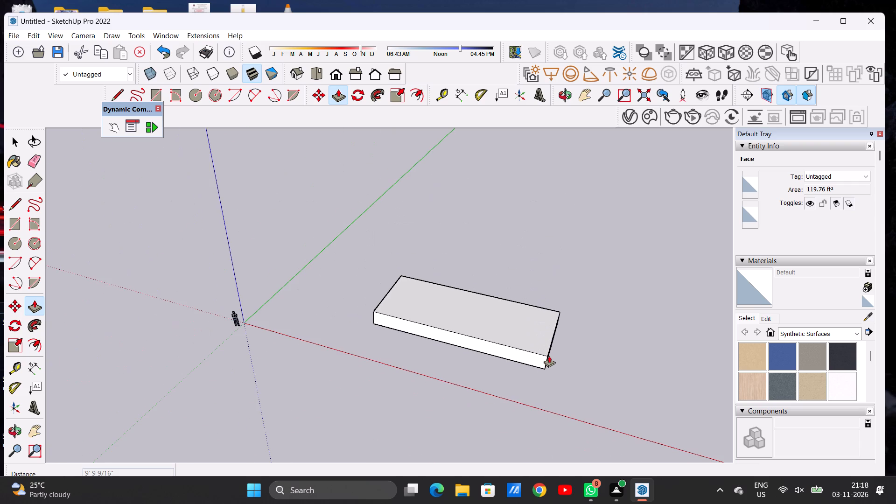
left_click(549, 356)
key("space")
Examine the lengthened slab from above, from an oblique angle and from the front.
key("o")
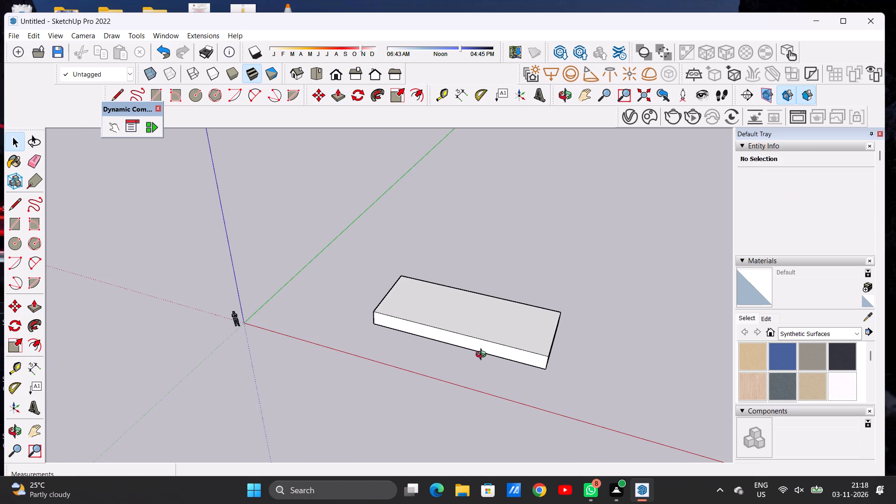
left_click_drag(468, 358, 533, 342)
scroll(488, 308, "up", 2)
scroll(488, 307, "down", 1)
scroll(488, 307, "up", 2)
left_click_drag(444, 289, 444, 336)
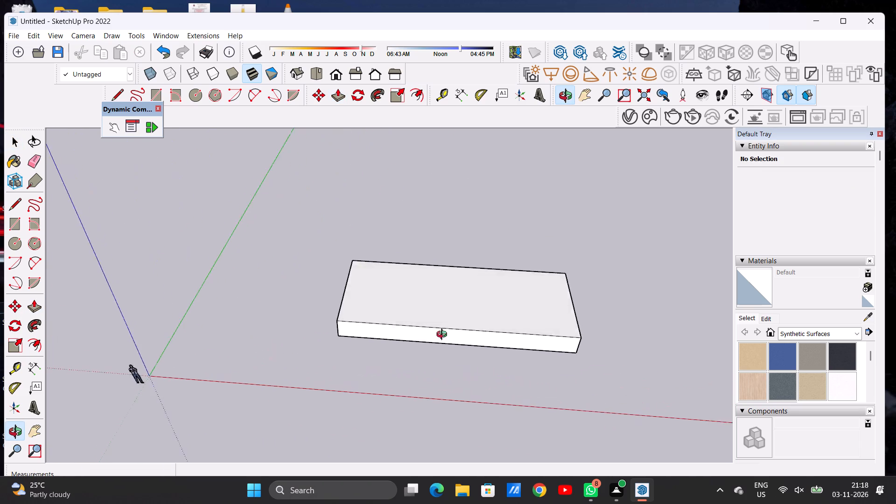
left_click_drag(444, 336, 453, 379)
left_click_drag(455, 281, 462, 327)
scroll(344, 317, "down", 3)
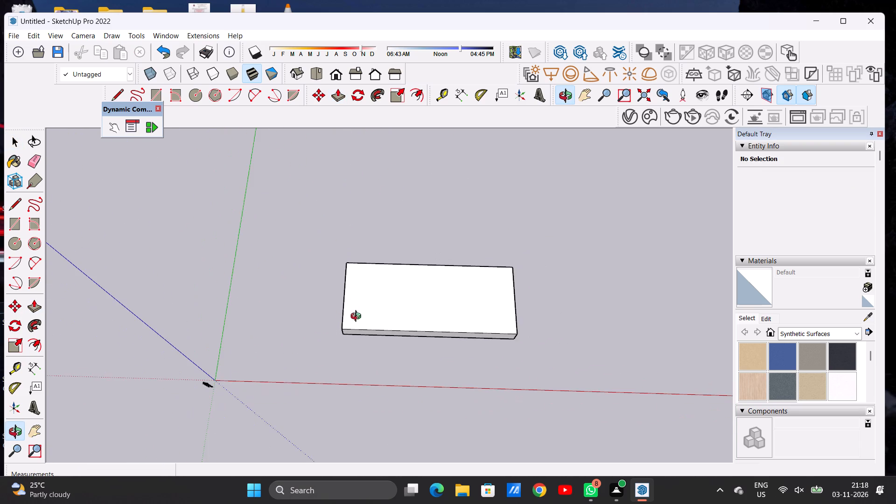
scroll(408, 306, "up", 5)
left_click_drag(408, 306, 409, 333)
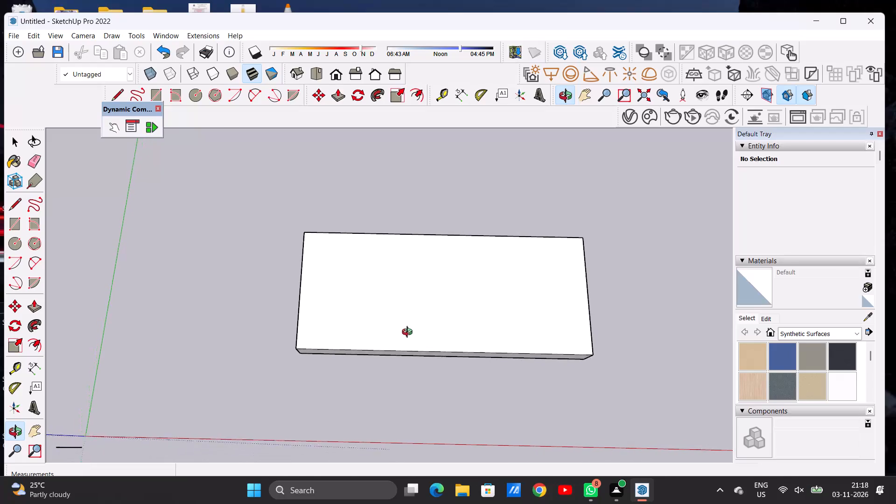
left_click_drag(409, 333, 408, 339)
scroll(333, 319, "down", 5)
scroll(365, 328, "up", 6)
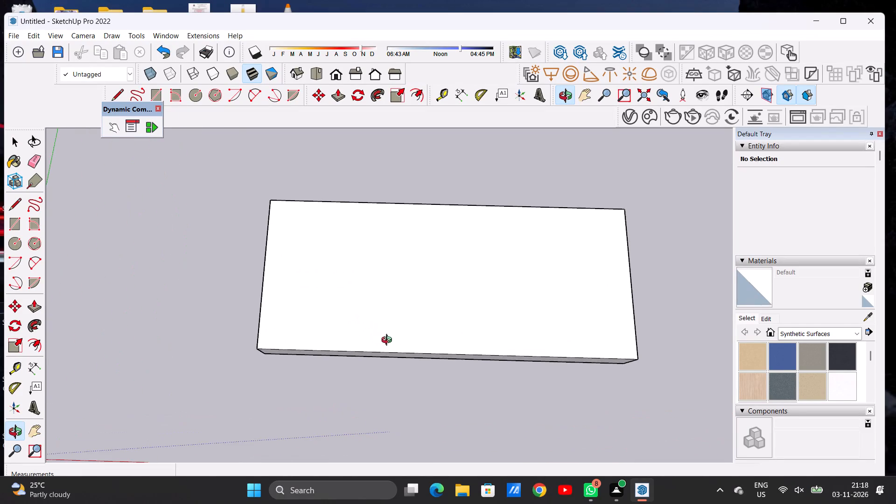
left_click_drag(389, 339, 389, 318)
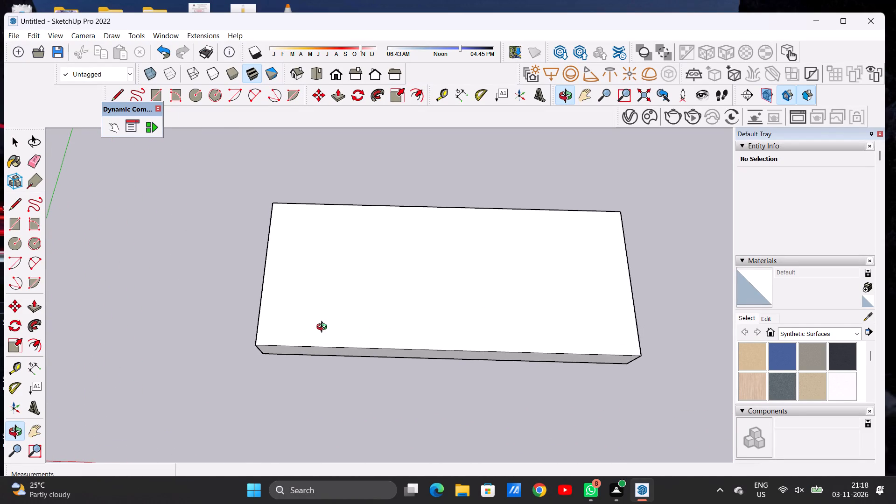
scroll(324, 328, "down", 4)
left_click_drag(464, 325, 295, 277)
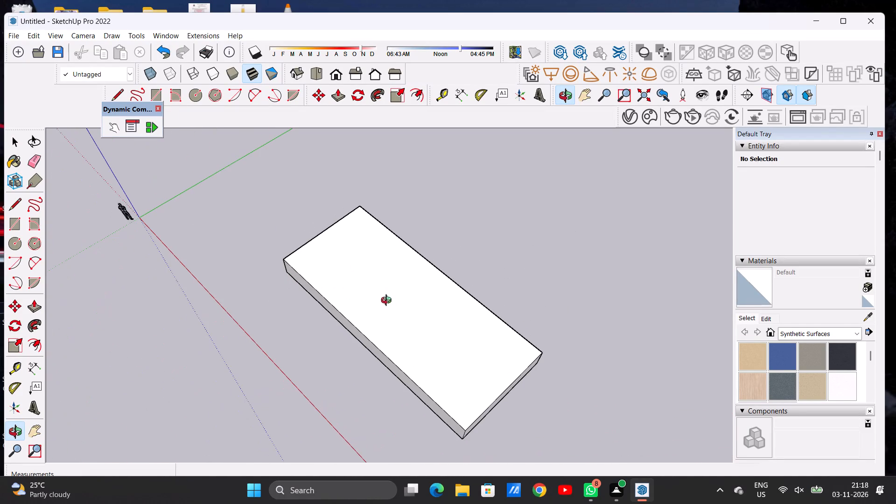
left_click_drag(395, 327, 488, 249)
left_click_drag(364, 333, 444, 311)
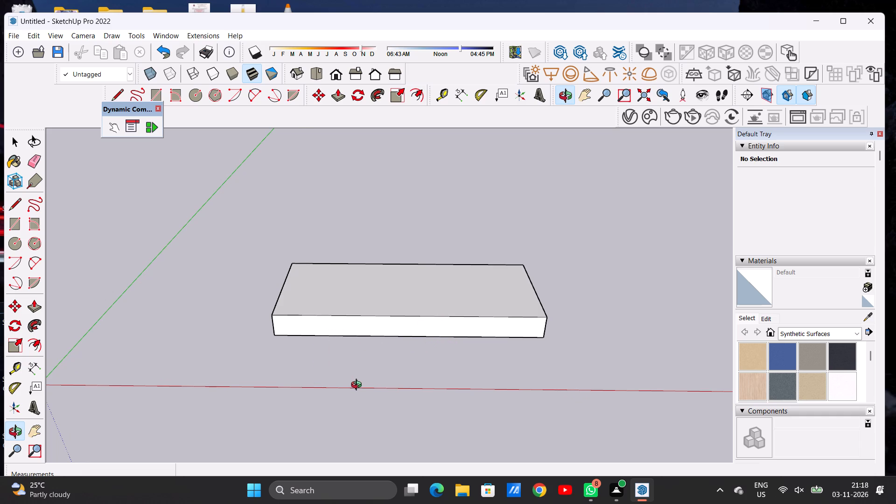
scroll(357, 389, "down", 3)
scroll(372, 346, "up", 7)
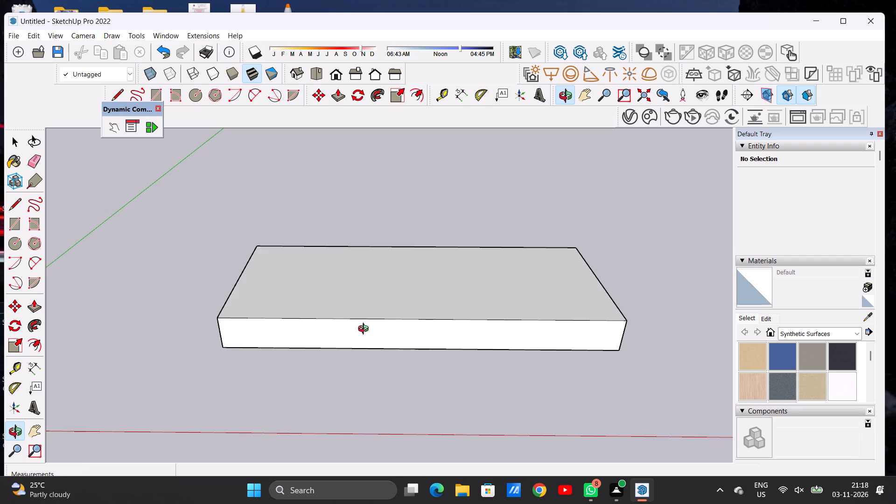
Offset the outline of the slab's top face inward by about 1' 11".
left_click_drag(364, 320, 364, 383)
left_click_drag(399, 308, 396, 375)
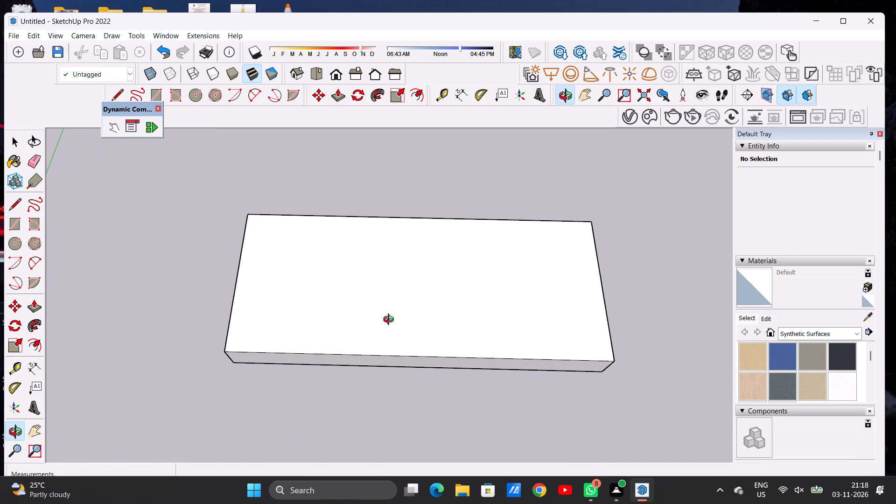
left_click_drag(391, 323, 393, 347)
type("OF")
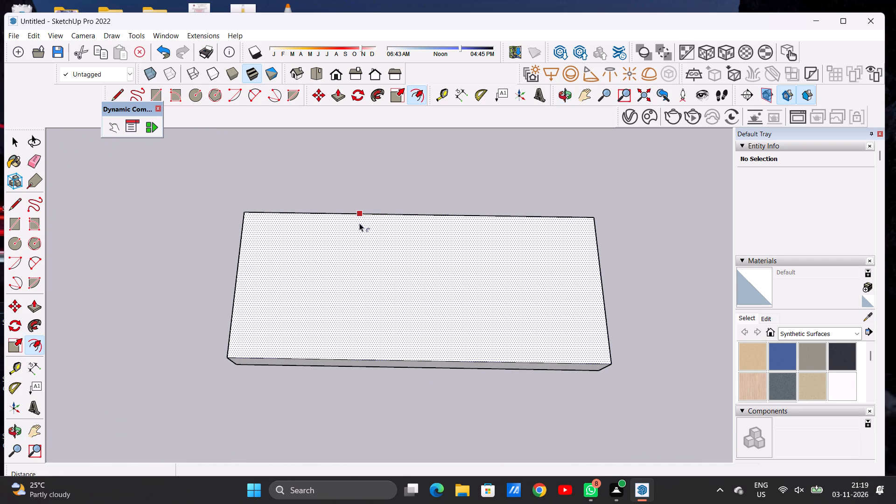
left_click(347, 220)
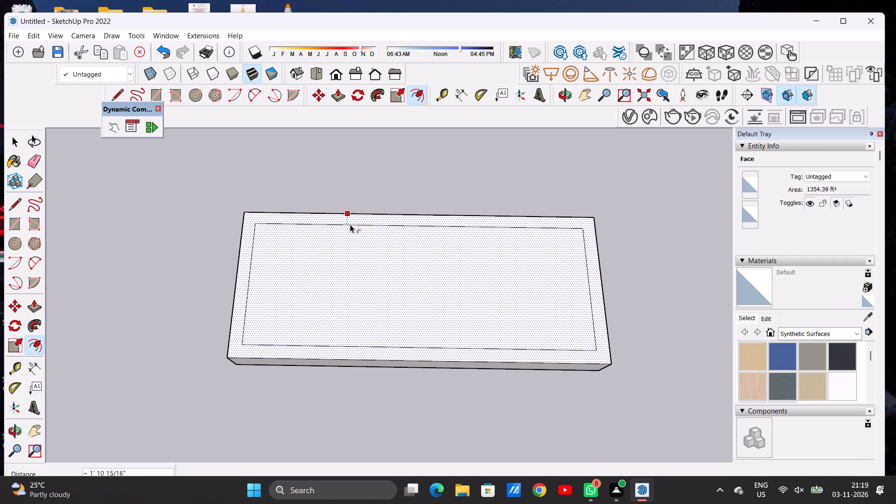
left_click(350, 224)
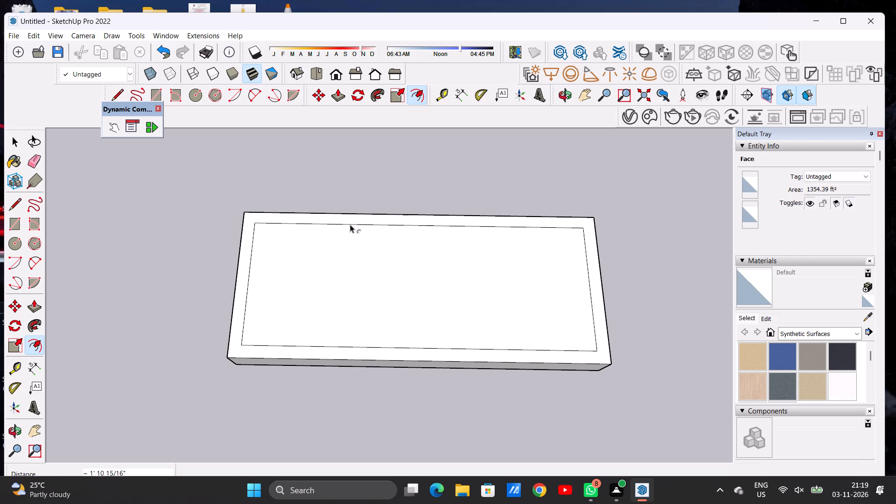
key("space")
Draw short lines from the inset outline's two front corners straight out to the slab's front edge.
type("L")
scroll(305, 247, "down", 4)
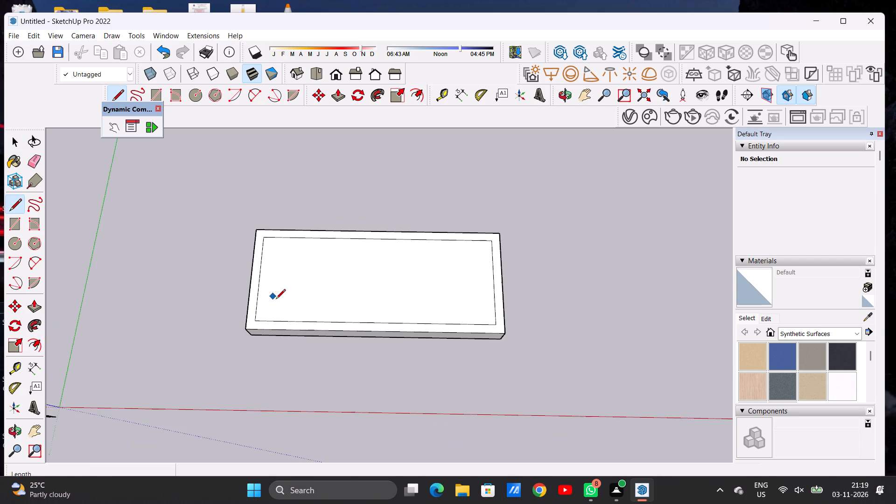
scroll(263, 307, "up", 12)
left_click(249, 322)
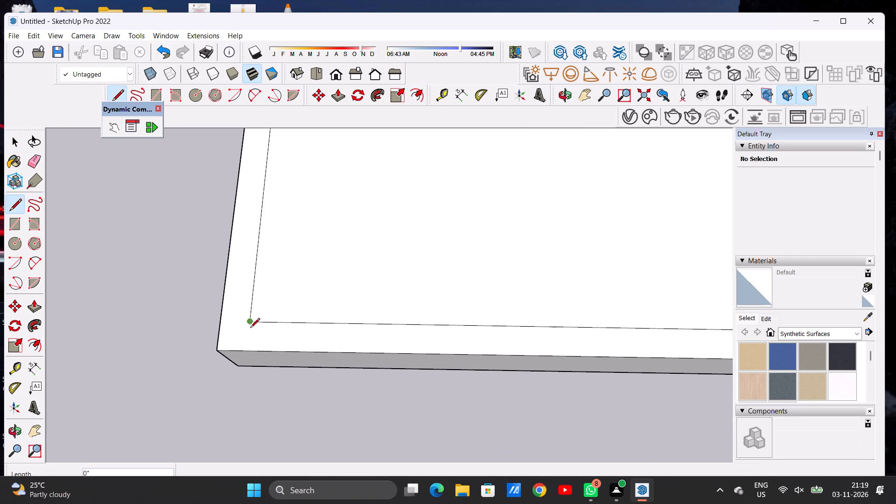
left_click(247, 350)
scroll(243, 331, "down", 9)
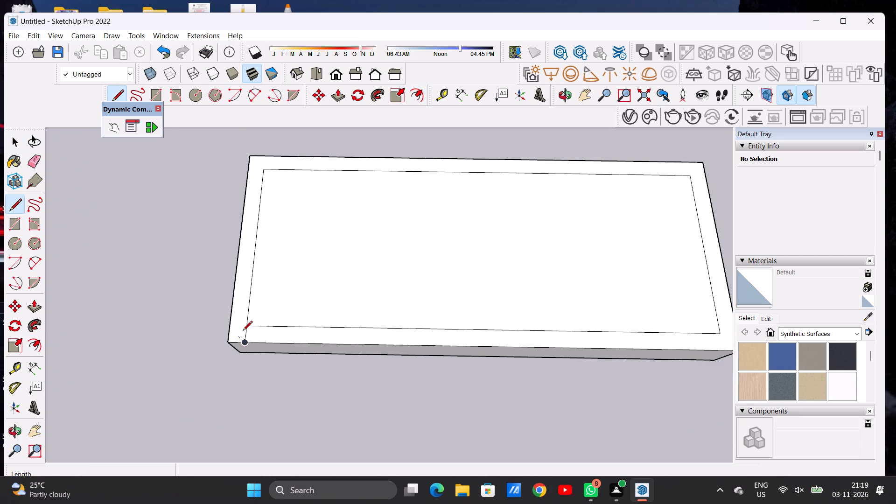
scroll(243, 331, "down", 4)
scroll(511, 330, "up", 7)
scroll(489, 345, "down", 1)
scroll(488, 346, "up", 11)
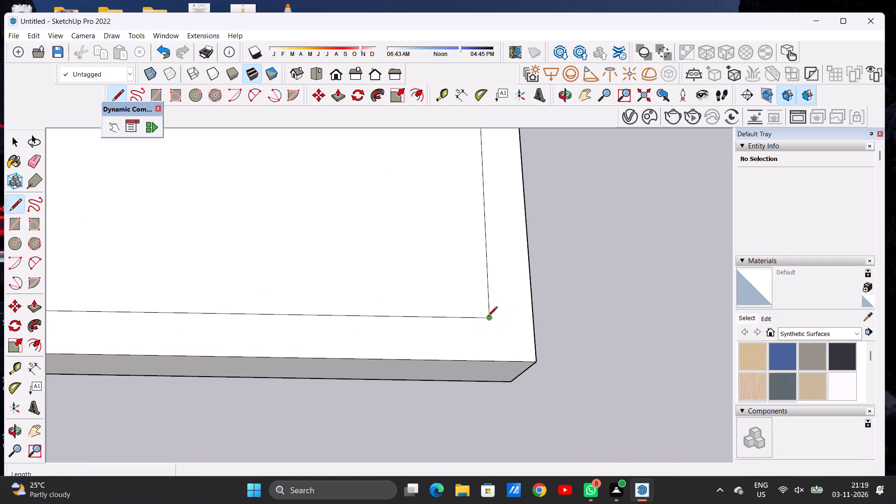
left_click(489, 315)
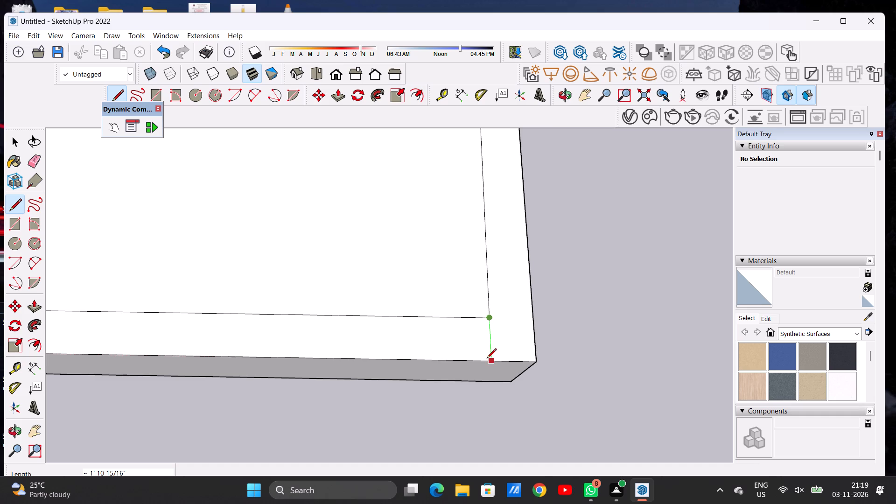
left_click(487, 359)
key("space")
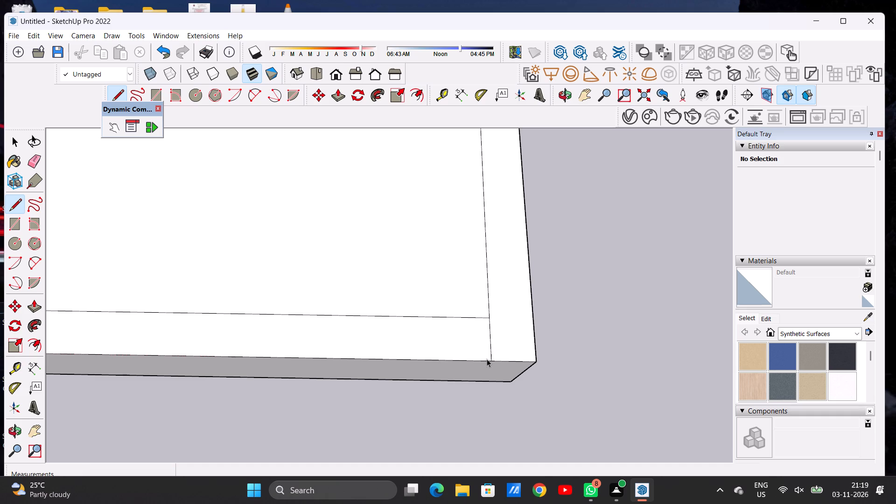
Examine the slab and its inset border lines from lower and elevated oblique angles.
key("o")
scroll(547, 336, "down", 18)
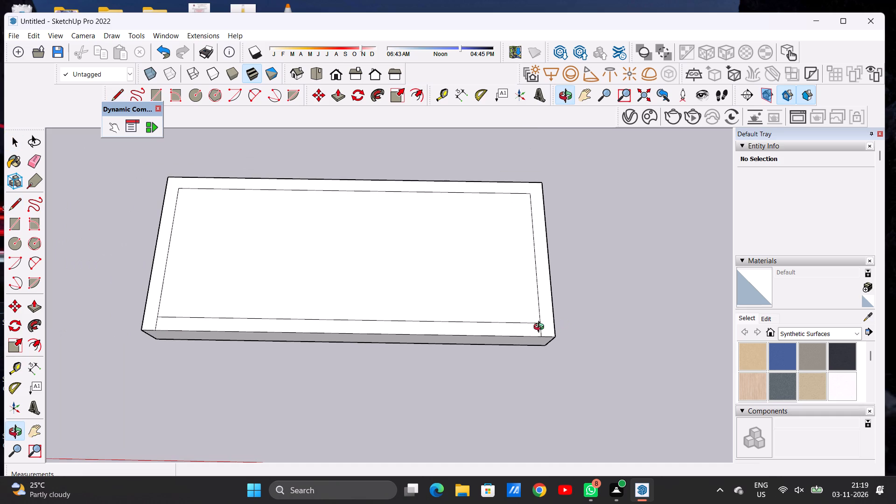
scroll(562, 327, "down", 5)
scroll(518, 337, "up", 4)
left_click_drag(520, 350, 520, 319)
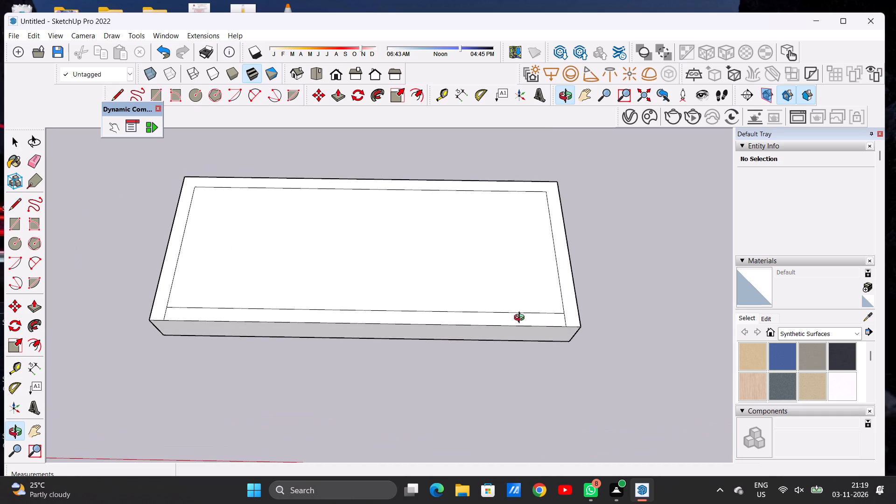
scroll(602, 331, "down", 12)
left_click_drag(583, 335, 570, 274)
scroll(607, 290, "up", 5)
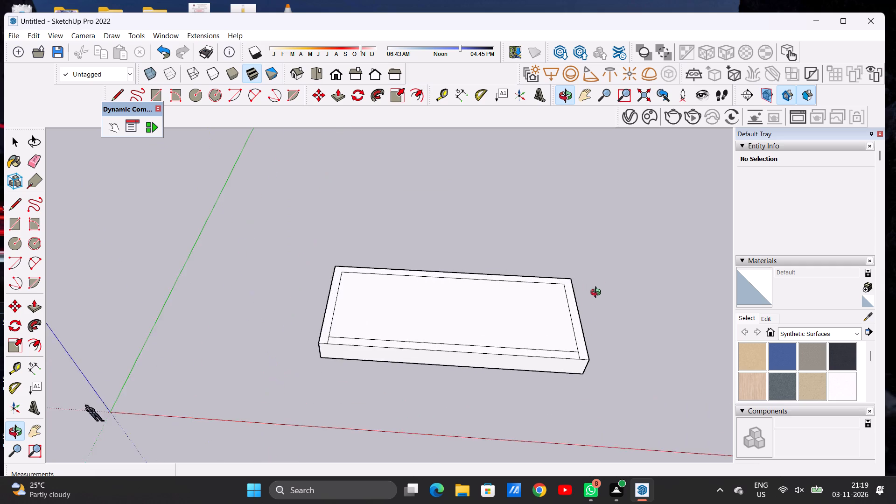
scroll(598, 294, "up", 7)
left_click_drag(574, 389, 577, 370)
scroll(611, 388, "down", 3)
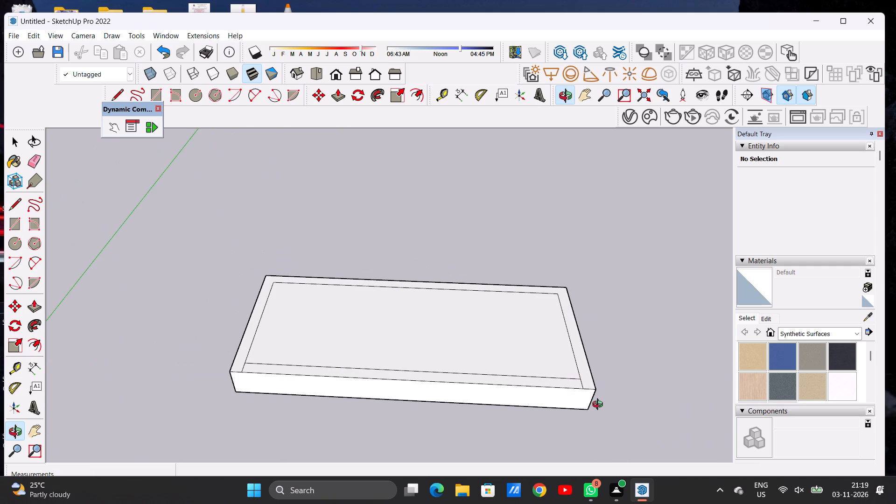
scroll(520, 383, "down", 4)
scroll(478, 392, "up", 7)
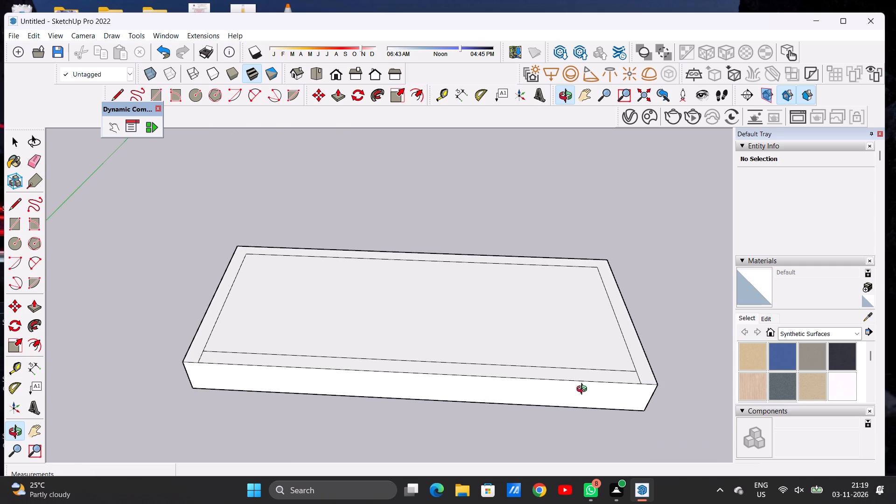
left_click_drag(576, 387, 583, 381)
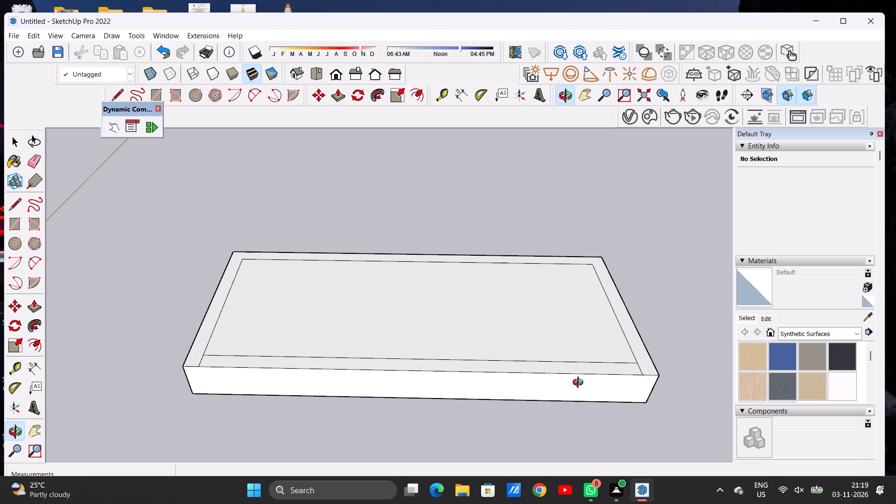
Draw two closely spaced parallel lines about 52' 9" long across the inset rectangle, between its short sides.
left_click_drag(502, 303, 511, 385)
left_click_drag(503, 291, 504, 351)
key("l")
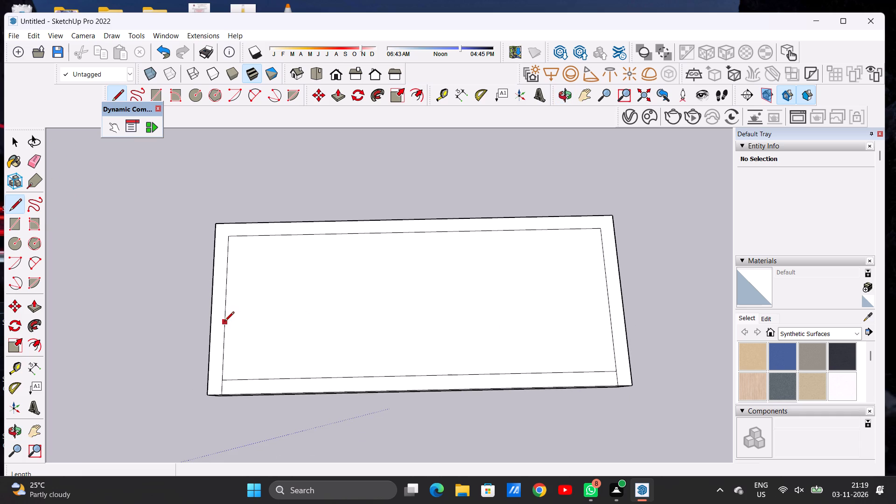
left_click(225, 317)
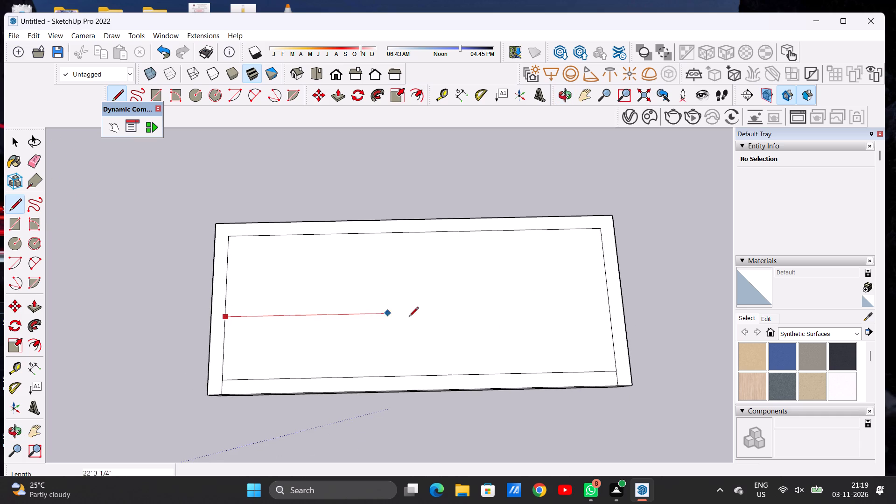
left_click(605, 306)
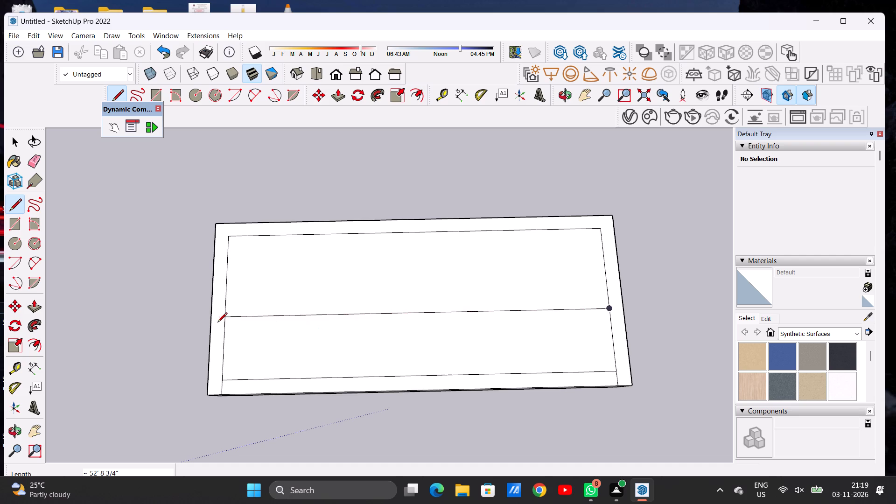
left_click(225, 330)
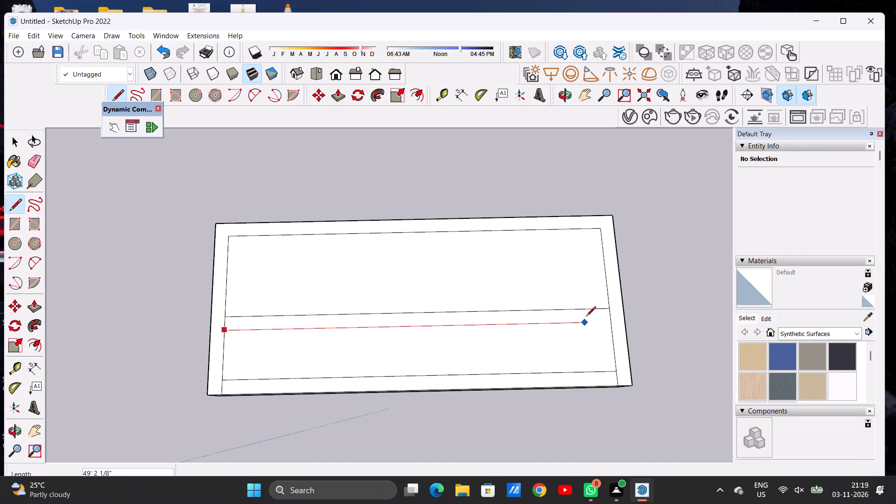
left_click(609, 318)
key("space")
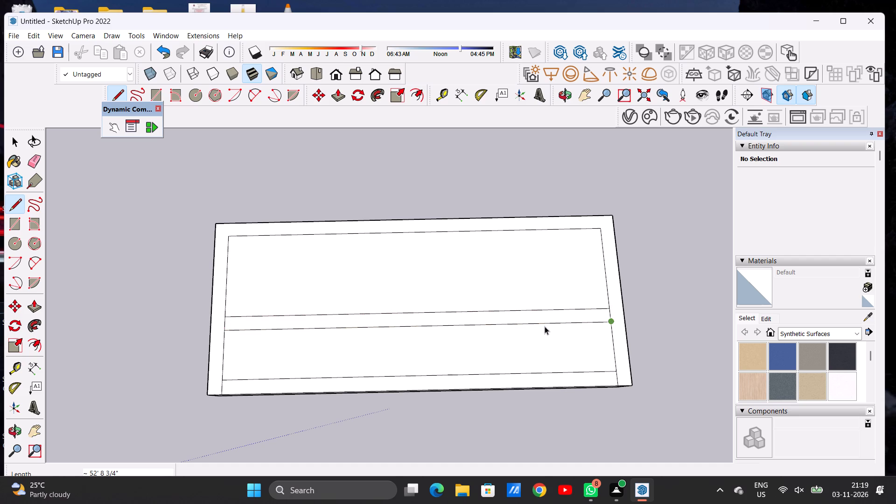
Extend the front line of the parallel pair about 1' 11" at both ends, across the border to the slab's outer edges.
scroll(548, 323, "down", 5)
scroll(581, 365, "up", 2)
scroll(590, 318, "up", 1)
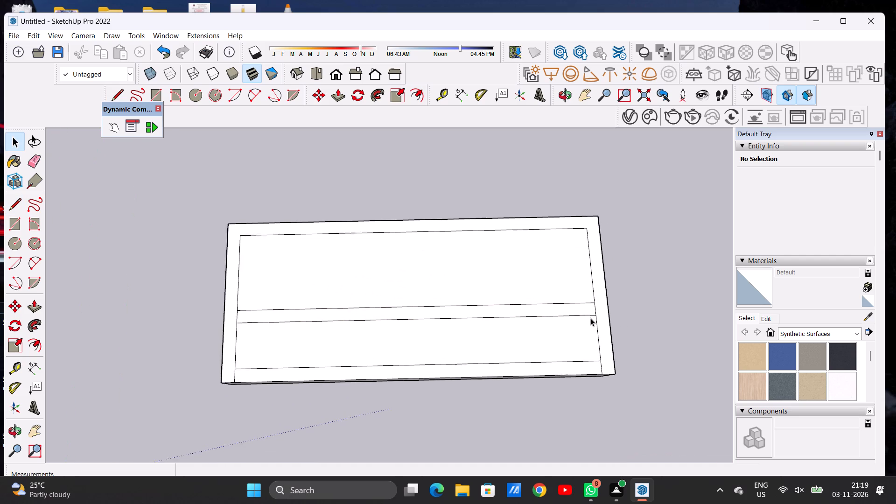
scroll(590, 318, "up", 1)
key("l")
left_click(593, 316)
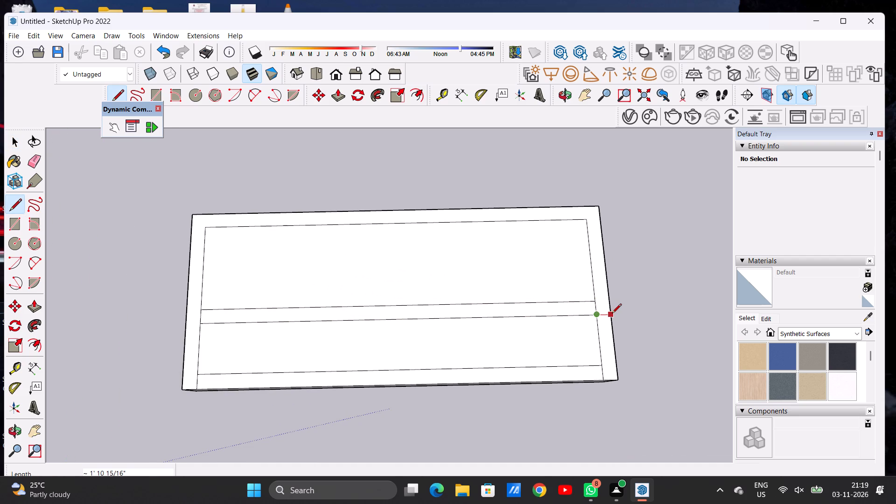
left_click(612, 314)
scroll(590, 314, "down", 2)
scroll(270, 321, "down", 3)
scroll(270, 321, "up", 5)
left_click(261, 322)
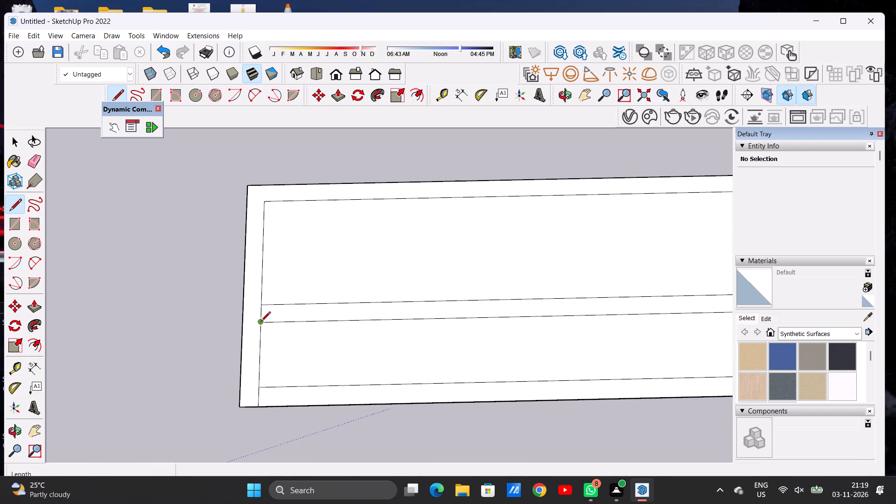
left_click(244, 323)
key("space")
scroll(320, 337, "down", 4)
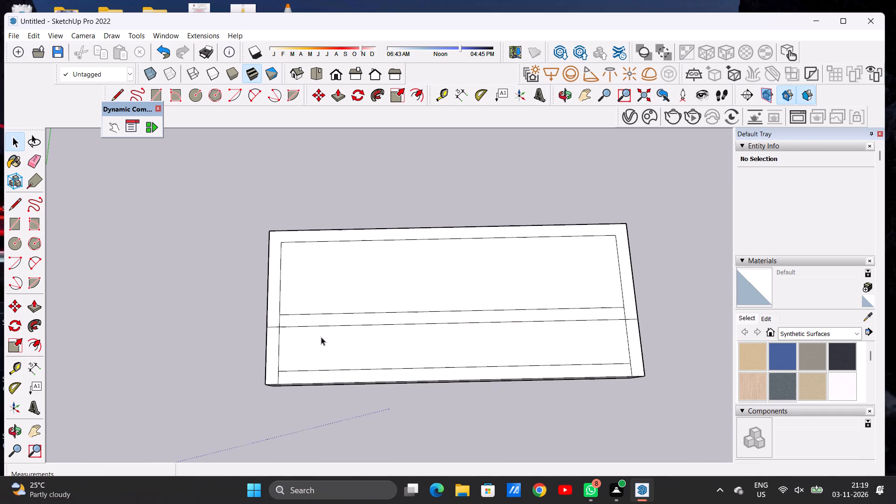
Examine the divided top face of the slab from lower oblique and front angles.
key("o")
left_click_drag(383, 345, 381, 242)
left_click_drag(417, 336, 398, 308)
scroll(415, 338, "down", 5)
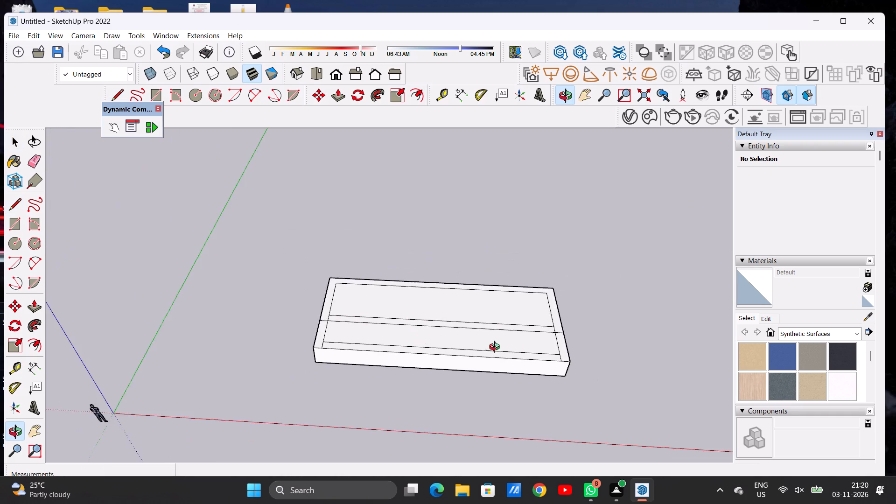
scroll(582, 360, "up", 4)
left_click_drag(529, 364, 529, 346)
scroll(549, 326, "up", 2)
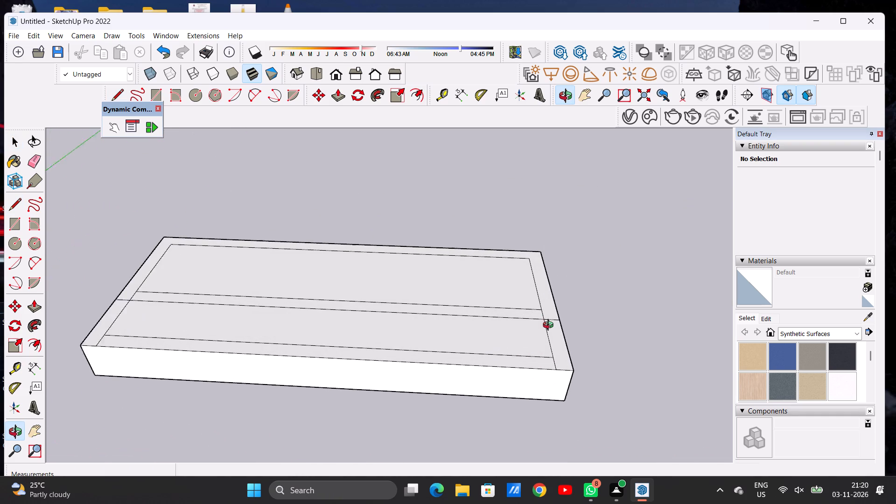
scroll(550, 326, "up", 2)
scroll(560, 327, "down", 3)
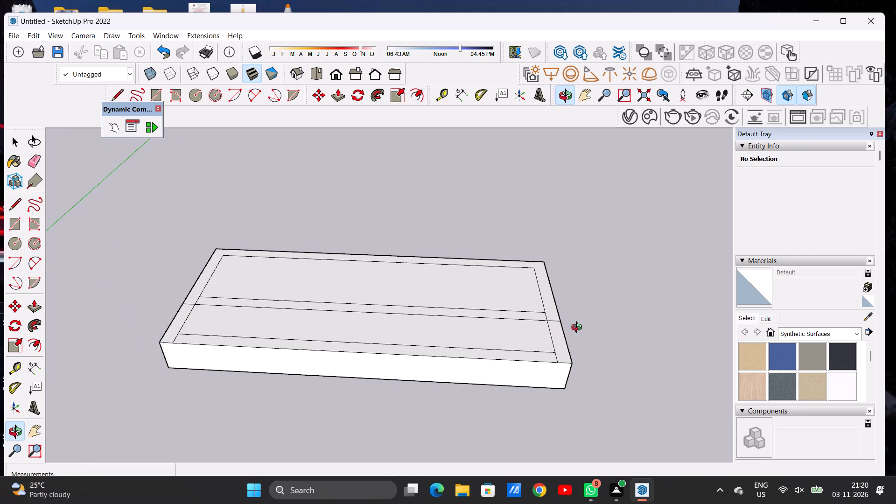
scroll(579, 329, "down", 1)
left_click_drag(518, 378, 524, 372)
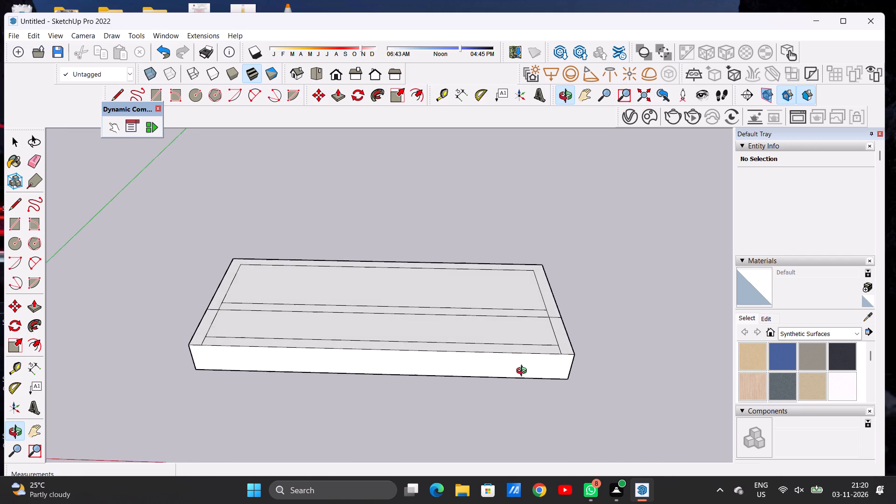
left_click_drag(524, 372, 530, 360)
Push/pull the U-shaped border along the slab's back and sides, behind the dividing line, up 15' to form walls.
key("p")
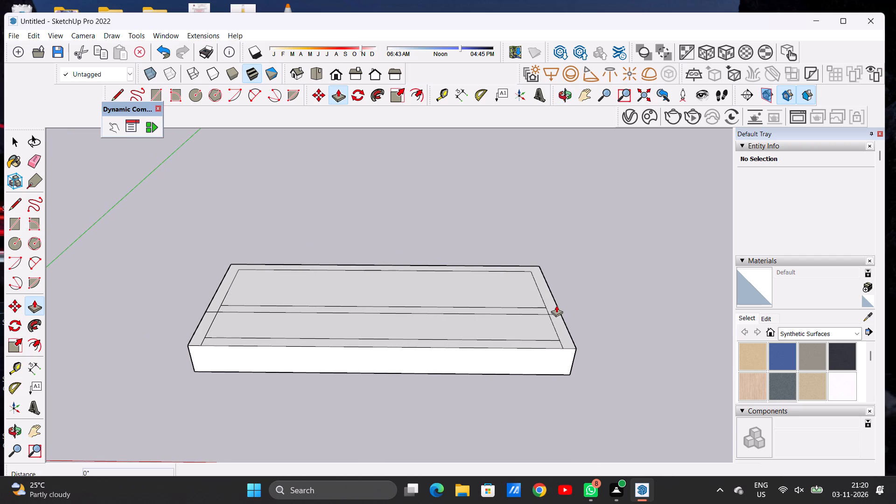
left_click(556, 305)
scroll(547, 256, "down", 7)
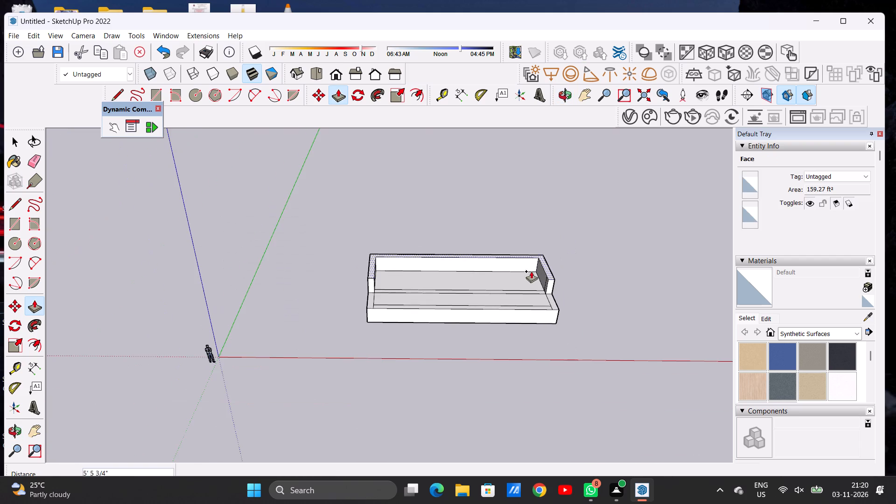
scroll(553, 220, "up", 4)
scroll(553, 220, "down", 1)
scroll(553, 220, "up", 3)
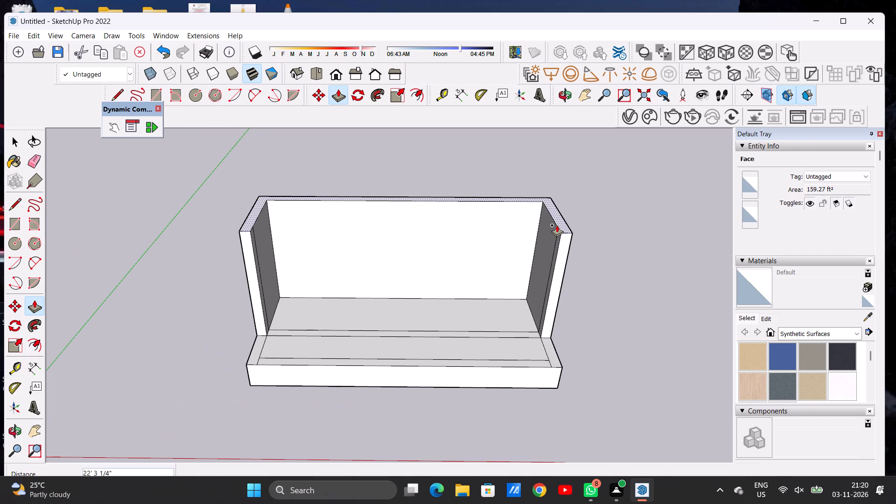
type("15'")
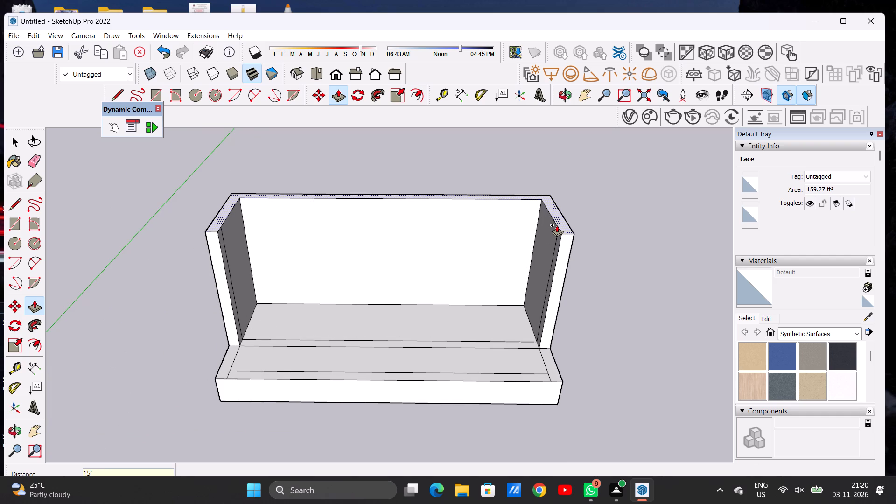
key("Return")
key("space")
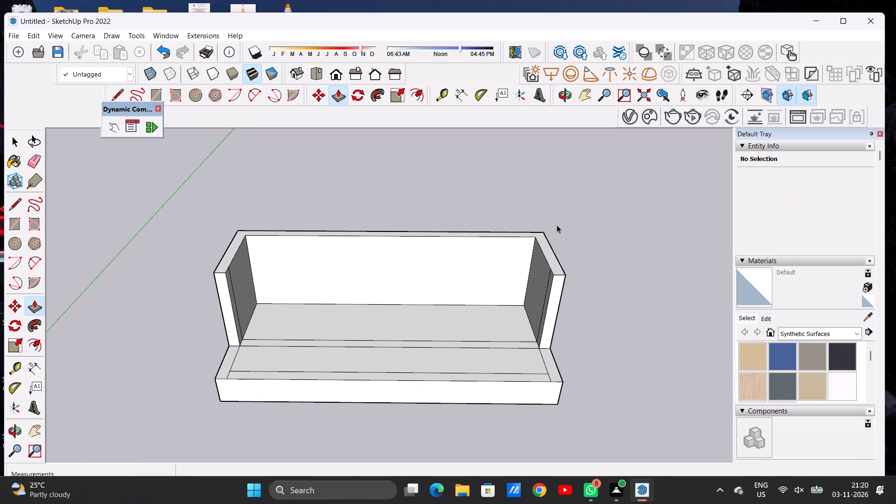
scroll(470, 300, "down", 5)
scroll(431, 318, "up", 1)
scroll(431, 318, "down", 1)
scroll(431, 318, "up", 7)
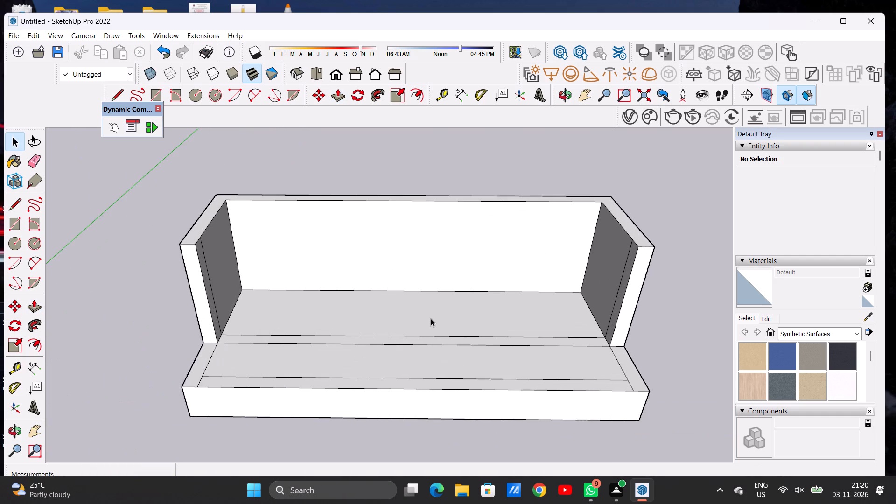
Push/pull the narrow strip between the two parallel lines up to the 15' side-wall tops, closing the front of the enclosure.
scroll(420, 324, "down", 2)
key("o")
left_click_drag(422, 331, 421, 288)
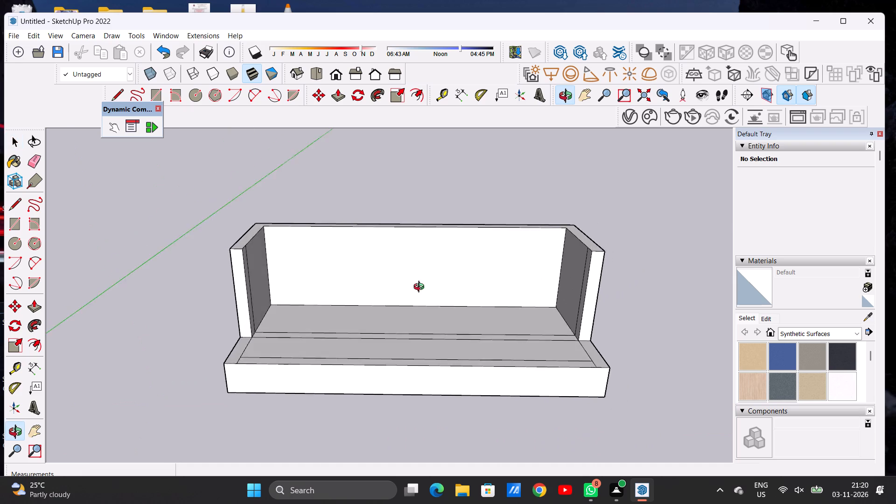
left_click_drag(421, 288, 432, 312)
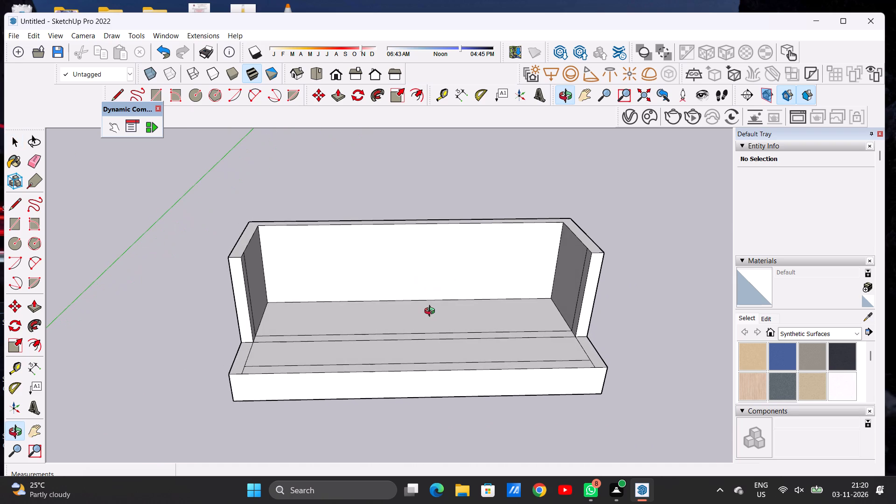
scroll(581, 338, "up", 1)
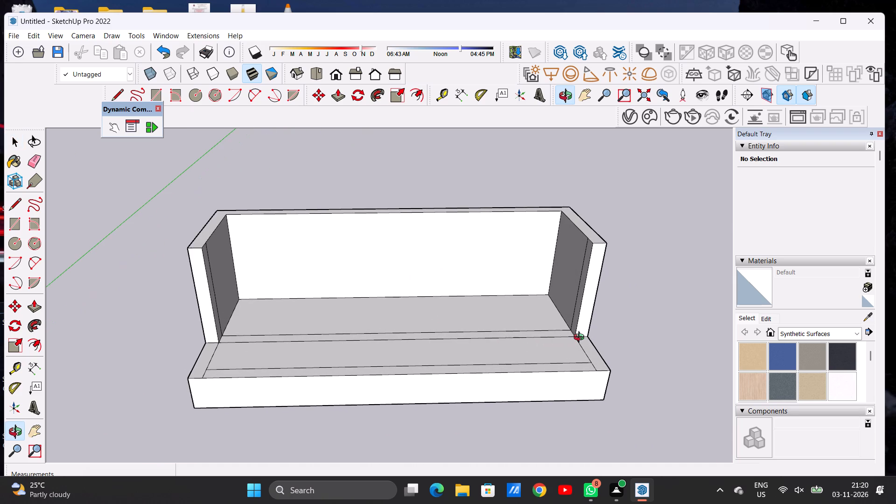
scroll(579, 336, "up", 1)
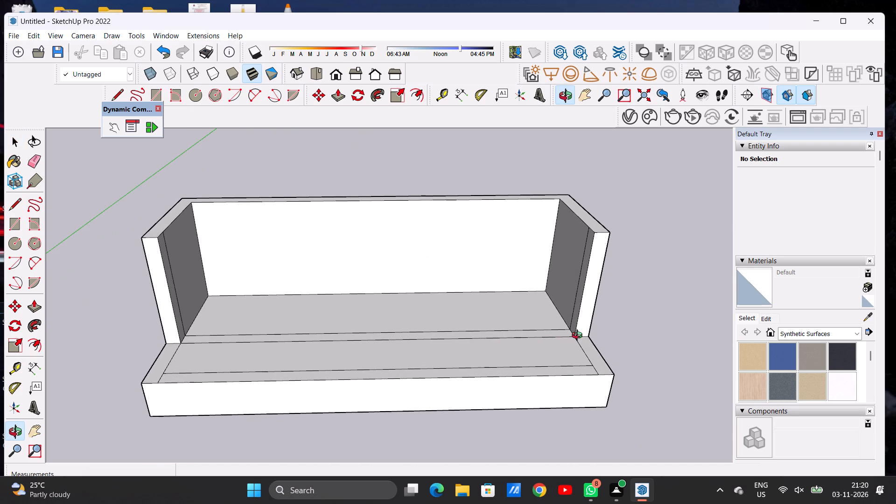
key("p")
scroll(576, 334, "up", 5)
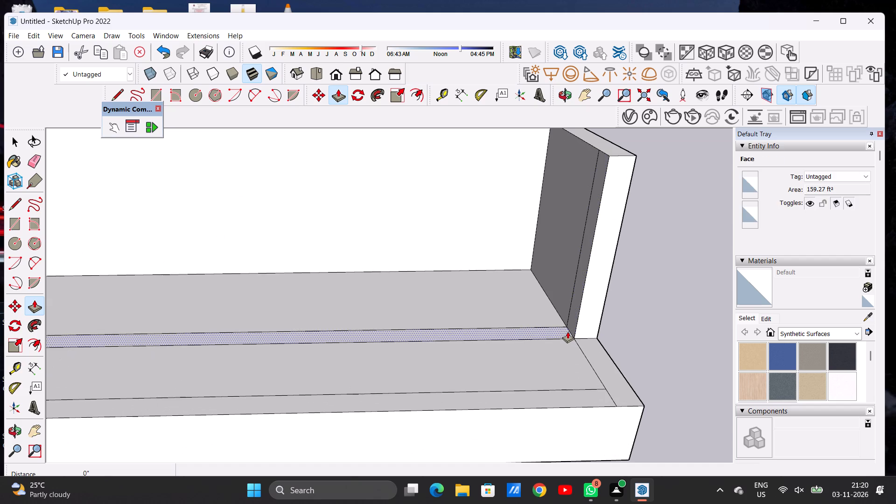
left_click(567, 331)
scroll(574, 277, "down", 7)
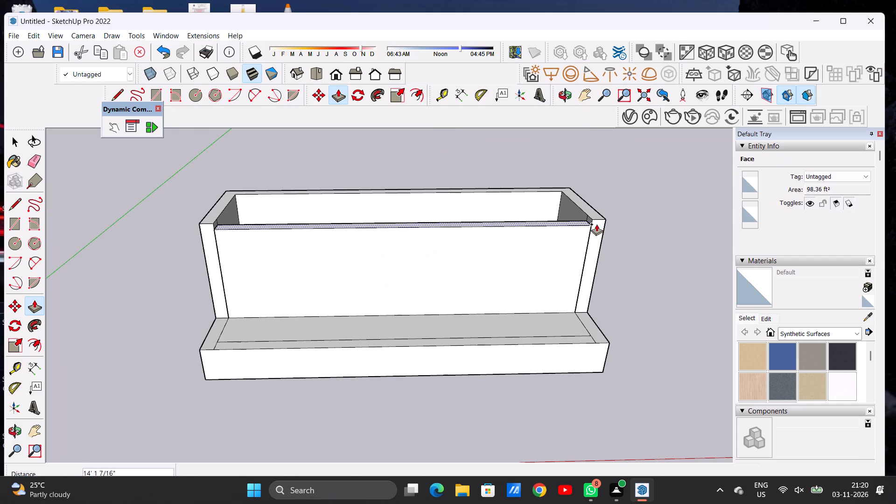
left_click(595, 221)
key("space")
Examine the enclosed walls and the front ledge from high, low and oblique front angles.
type("O")
scroll(471, 296, "down", 3)
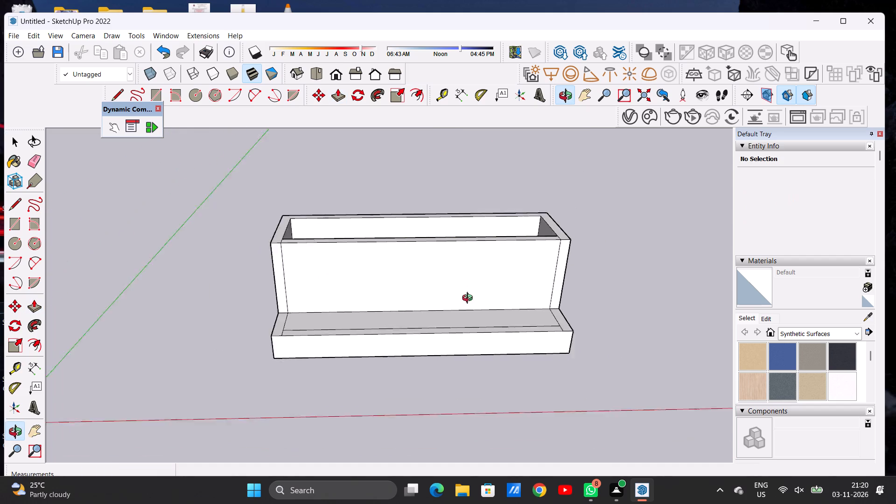
scroll(469, 299, "down", 2)
left_click_drag(451, 301, 441, 242)
scroll(337, 251, "up", 6)
left_click_drag(381, 242, 226, 277)
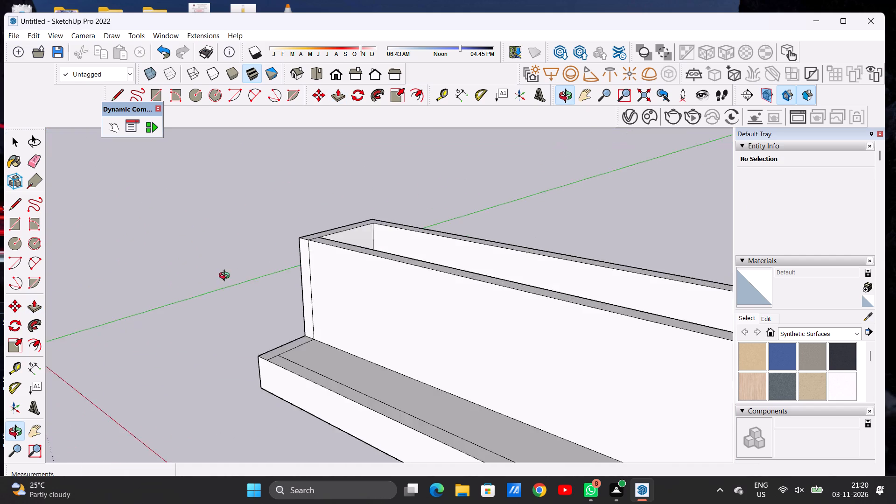
left_click_drag(226, 277, 382, 260)
scroll(267, 308, "down", 9)
left_click_drag(372, 326, 354, 304)
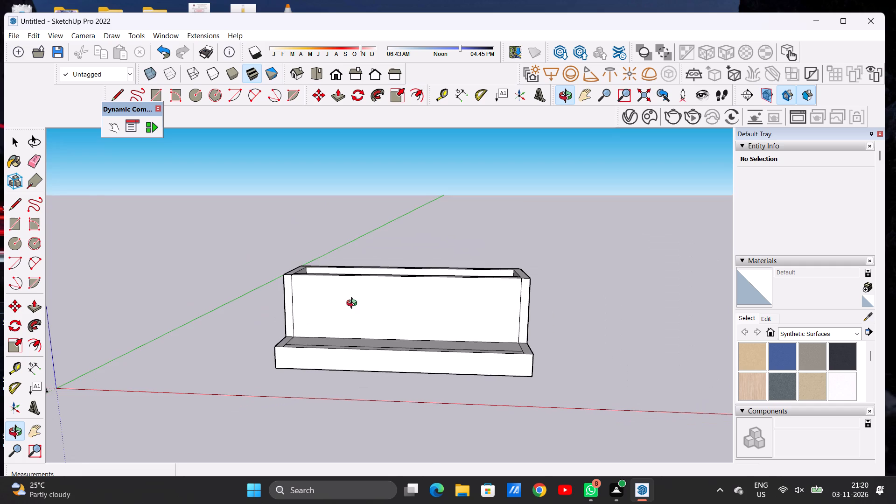
left_click_drag(354, 304, 356, 310)
scroll(552, 317, "down", 4)
scroll(414, 313, "up", 3)
scroll(407, 315, "down", 3)
scroll(407, 315, "up", 3)
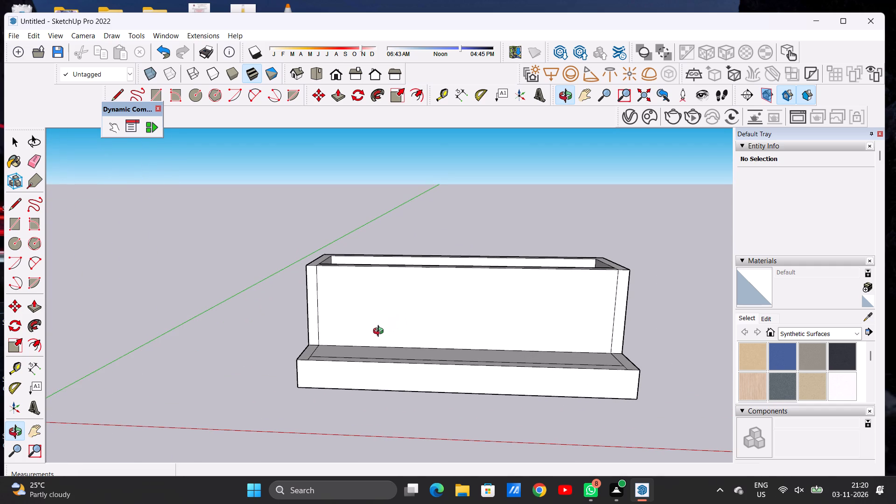
scroll(384, 332, "down", 3)
left_click_drag(406, 342, 410, 392)
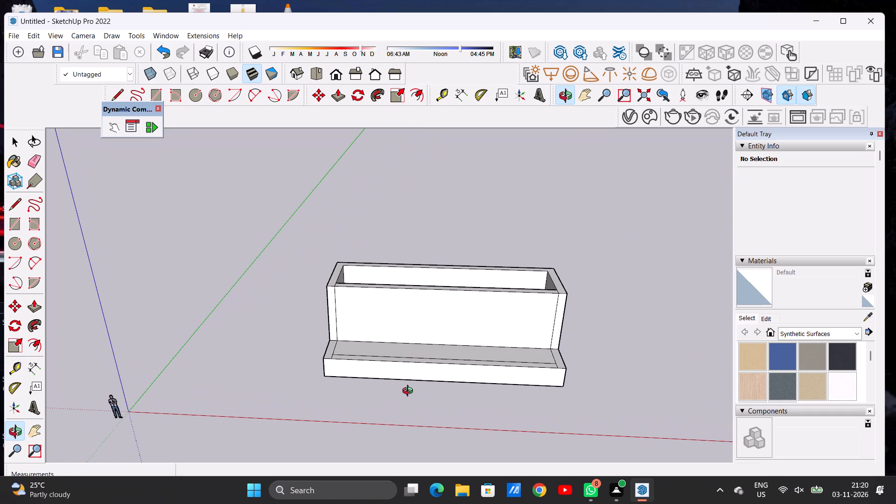
scroll(390, 366, "up", 2)
scroll(390, 365, "down", 1)
scroll(390, 365, "up", 3)
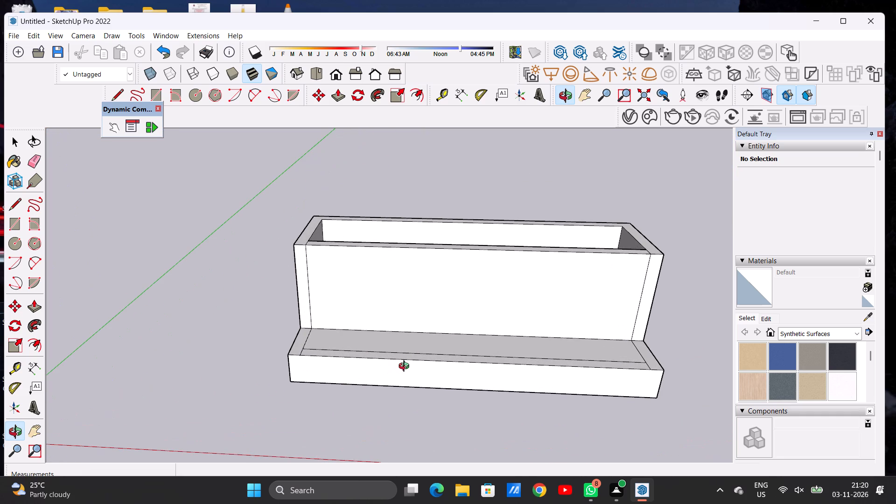
scroll(368, 388, "down", 3)
left_click_drag(385, 351, 389, 418)
scroll(320, 343, "down", 3)
left_click_drag(375, 347, 377, 349)
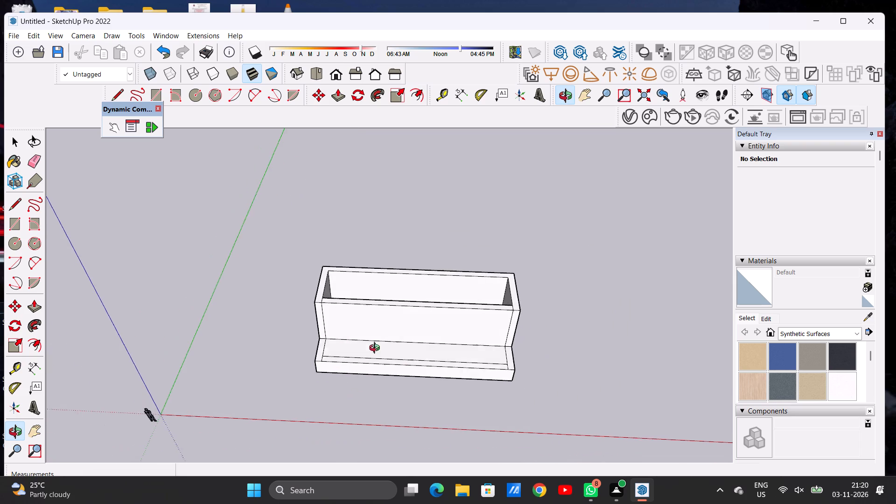
left_click_drag(377, 349, 385, 377)
scroll(427, 357, "up", 5)
left_click_drag(426, 363, 418, 239)
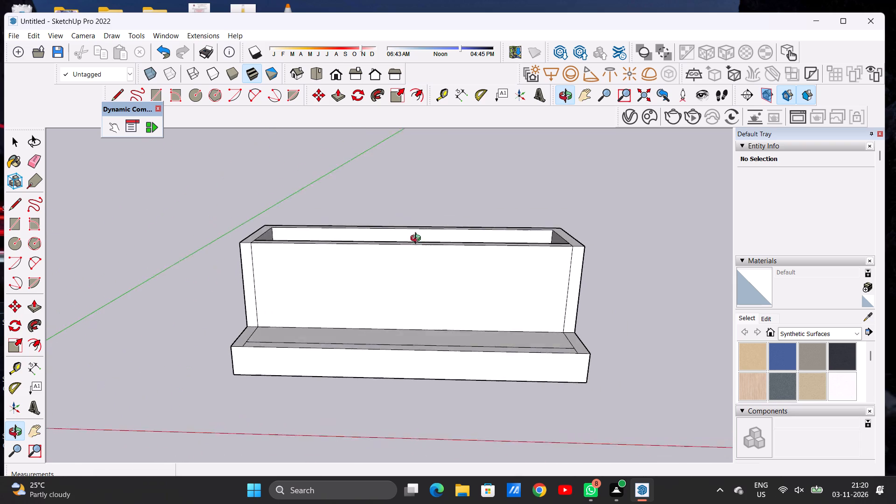
left_click_drag(418, 239, 422, 232)
left_click_drag(421, 290, 423, 272)
scroll(423, 272, "up", 3)
scroll(459, 286, "down", 2)
scroll(481, 290, "up", 1)
scroll(490, 291, "down", 4)
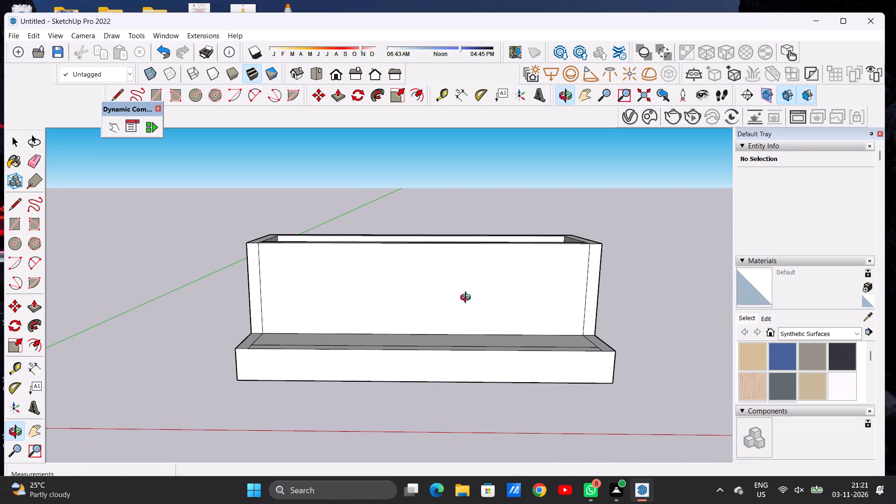
scroll(388, 280, "up", 3)
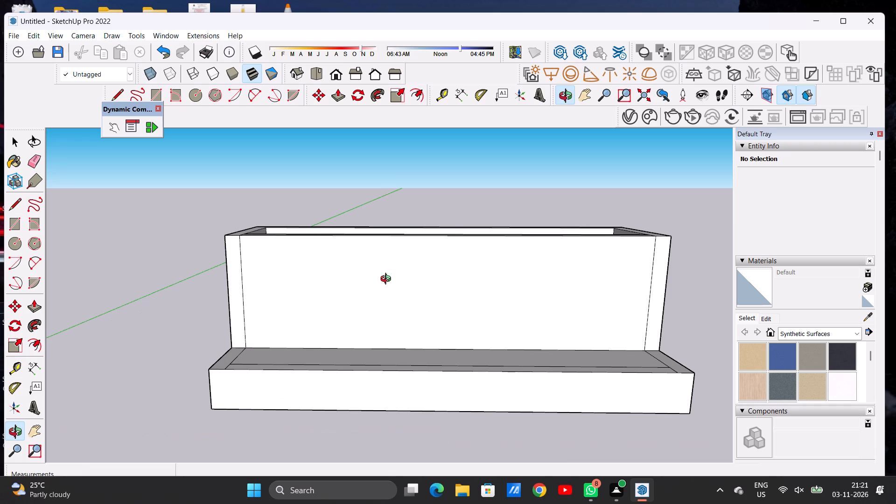
Draw a 15' vertical line down the middle of the front wall, continuing about 8' 7" across the ledge to its front edge.
key("l")
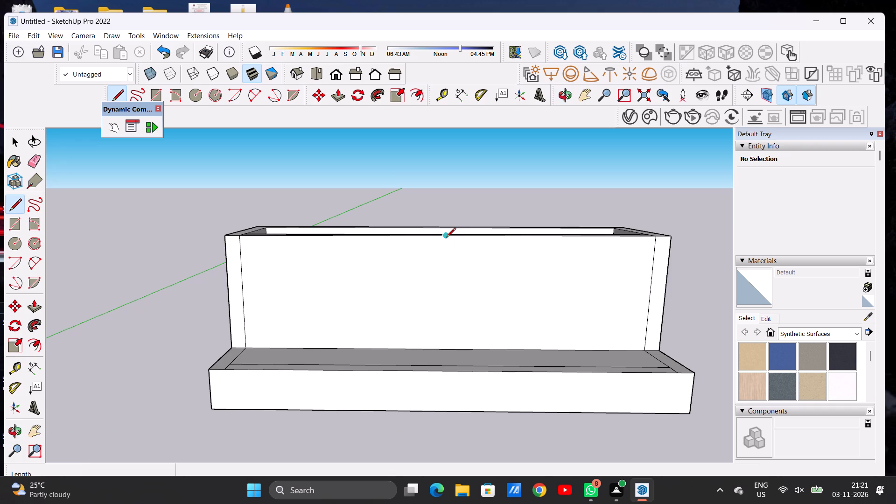
left_click(446, 238)
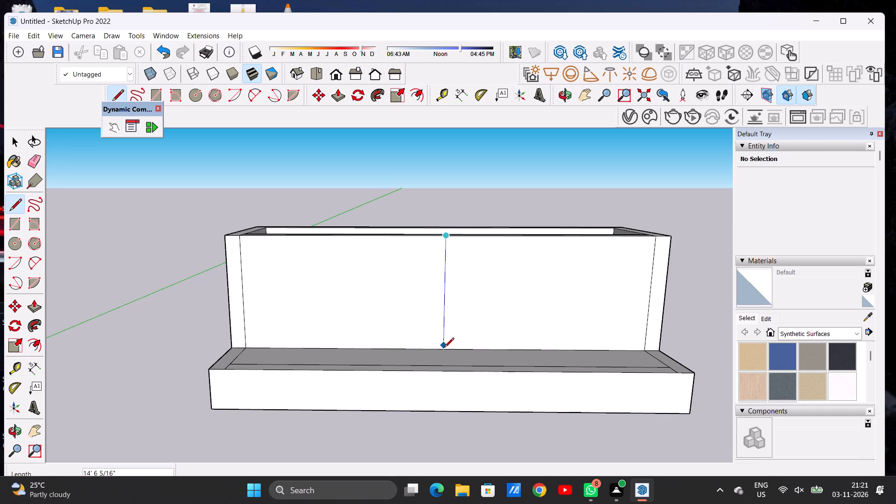
left_click(444, 348)
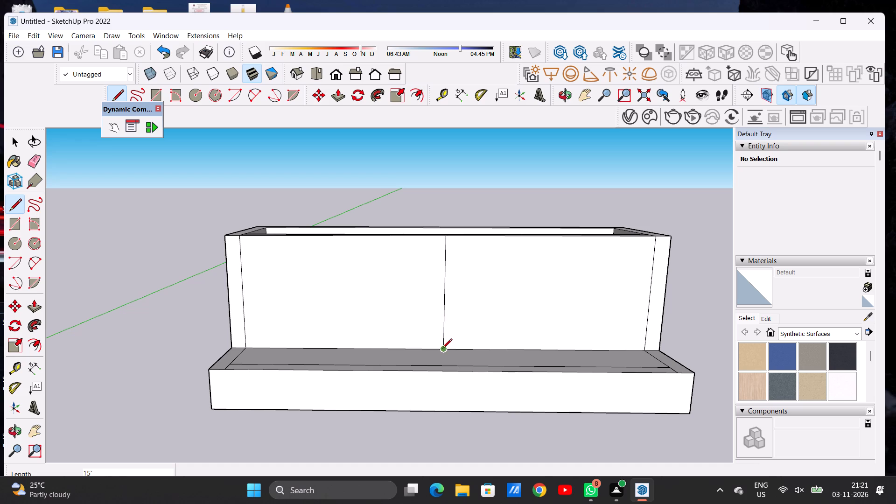
left_click(442, 349)
scroll(445, 374, "up", 14)
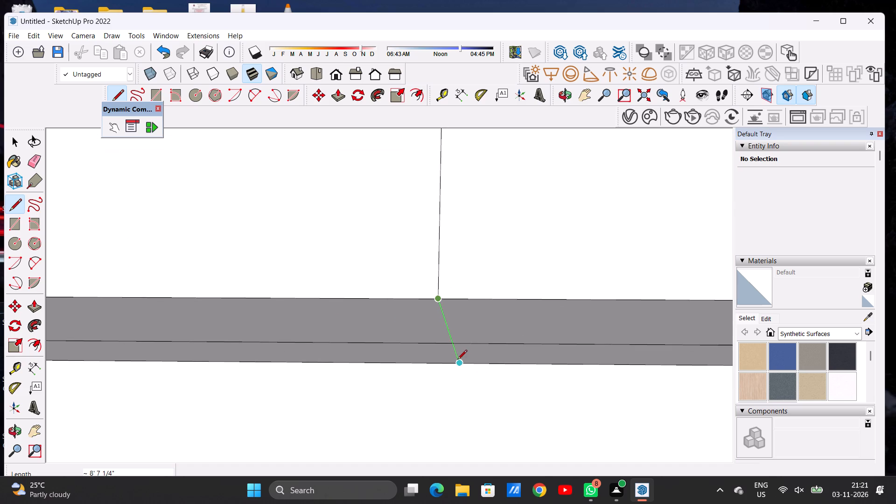
left_click(456, 364)
Continue the centre dividing line vertically down the slab's front face, from the ledge edge to the bottom edge.
key("space")
type("O")
left_click_drag(451, 284, 442, 325)
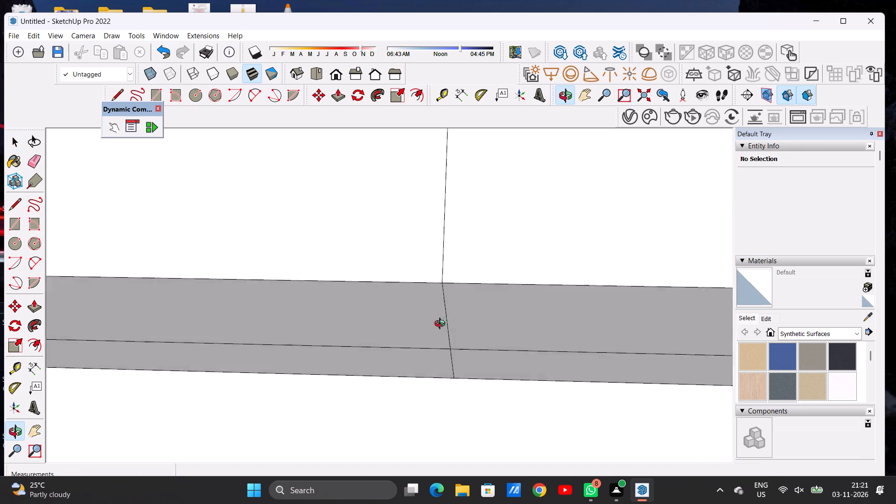
left_click_drag(442, 325, 435, 373)
scroll(448, 335, "down", 13)
left_click_drag(413, 358, 423, 358)
scroll(426, 360, "up", 3)
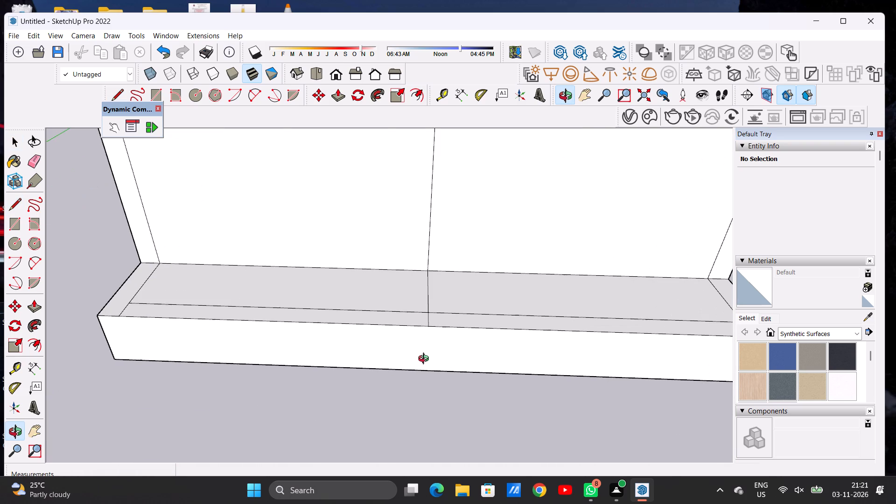
key("l")
left_click(427, 329)
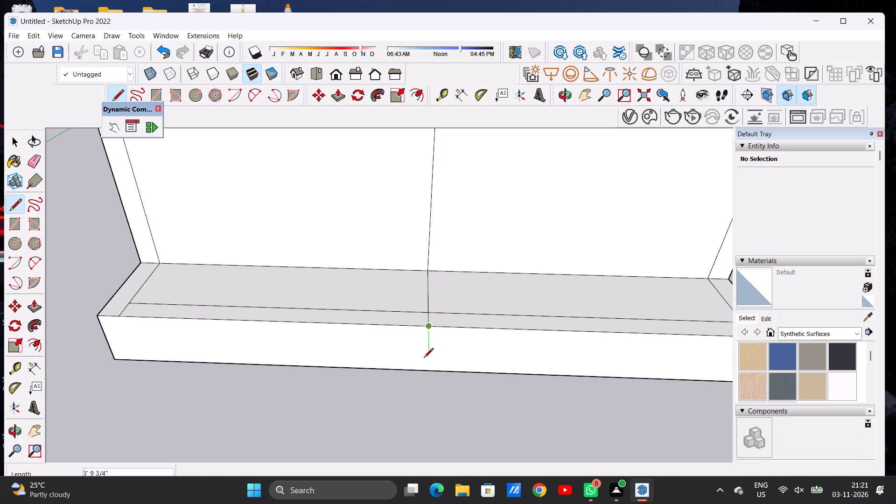
key("space")
type("O")
left_click_drag(426, 371, 405, 306)
scroll(412, 297, "up", 4)
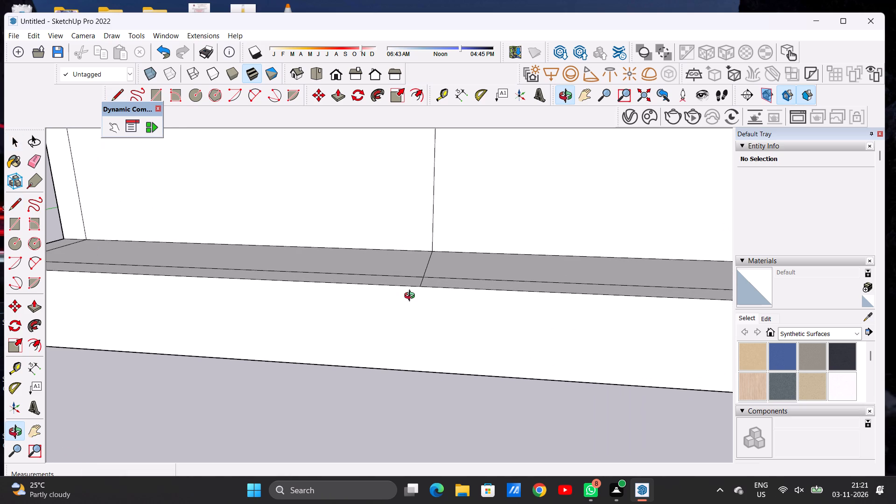
key("l")
left_click(421, 291)
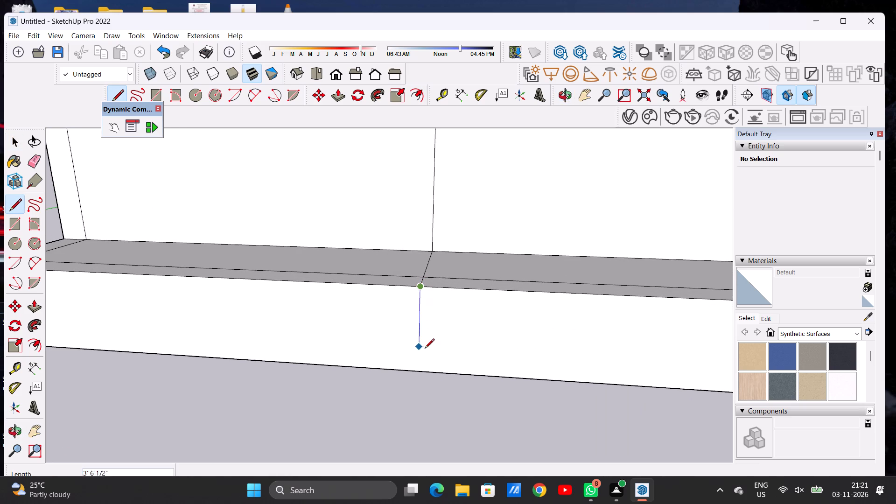
left_click(420, 370)
key("space")
Examine the centre dividing line across the front wall, ledge and slab face from raised and oblique angles.
type("O")
left_click_drag(431, 301, 437, 366)
scroll(466, 338, "down", 1)
scroll(466, 338, "up", 1)
scroll(466, 338, "down", 12)
scroll(468, 326, "up", 1)
scroll(468, 326, "down", 4)
left_click_drag(404, 342, 390, 351)
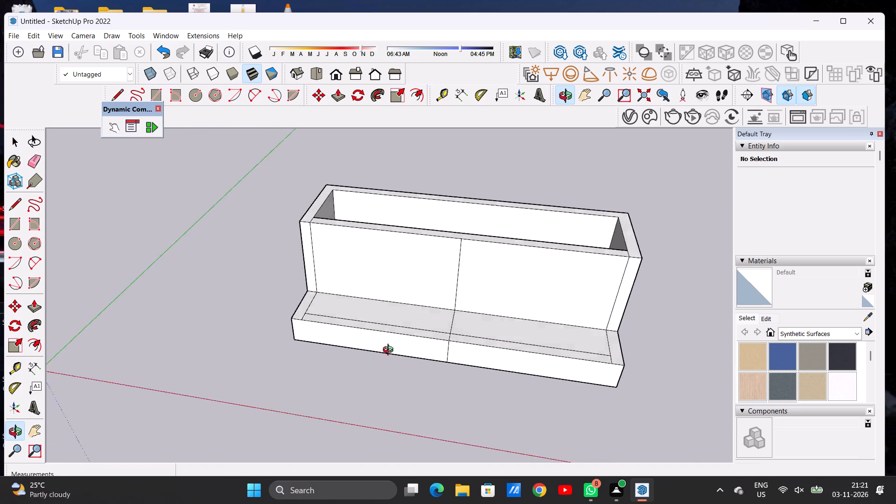
left_click_drag(390, 351, 412, 334)
scroll(431, 339, "up", 2)
scroll(431, 339, "down", 2)
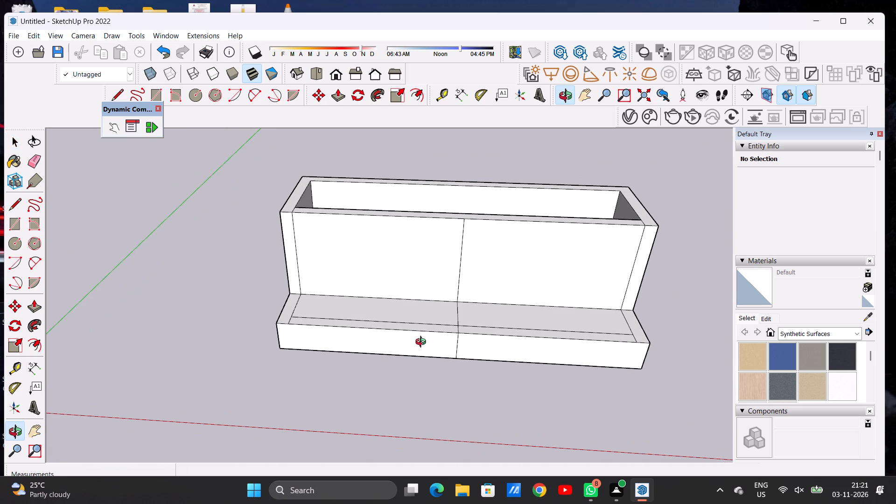
scroll(436, 343, "up", 2)
left_click_drag(441, 352, 381, 348)
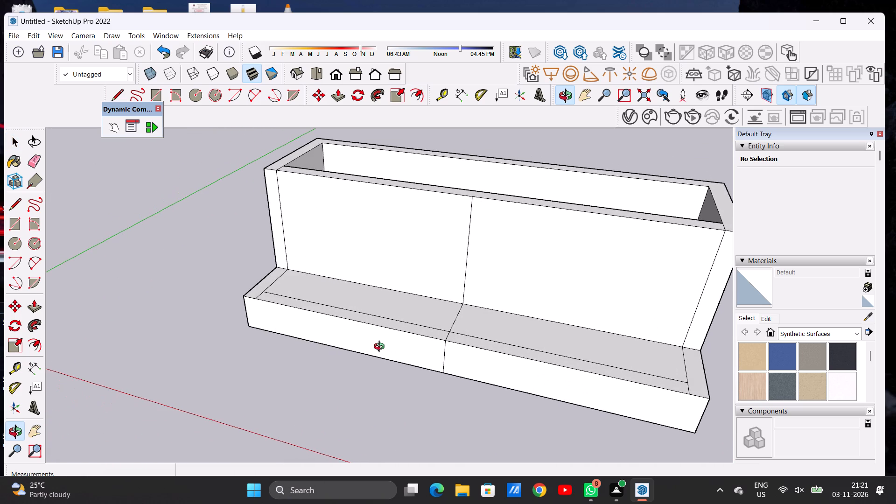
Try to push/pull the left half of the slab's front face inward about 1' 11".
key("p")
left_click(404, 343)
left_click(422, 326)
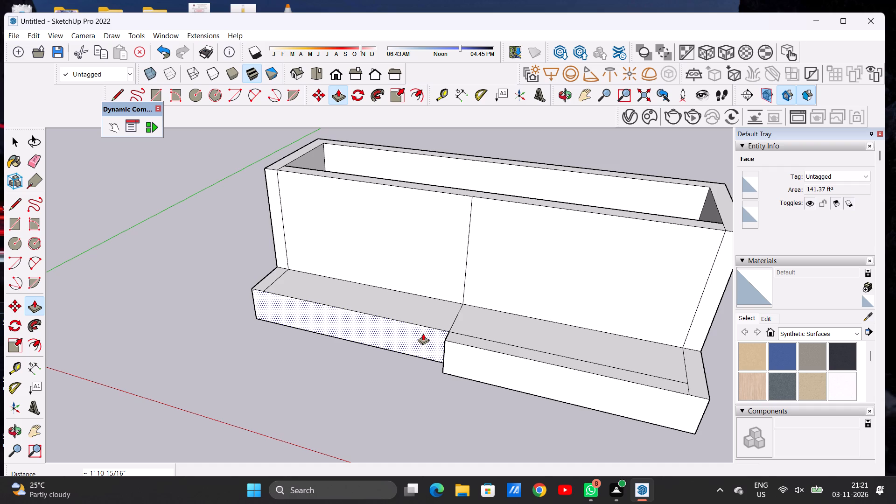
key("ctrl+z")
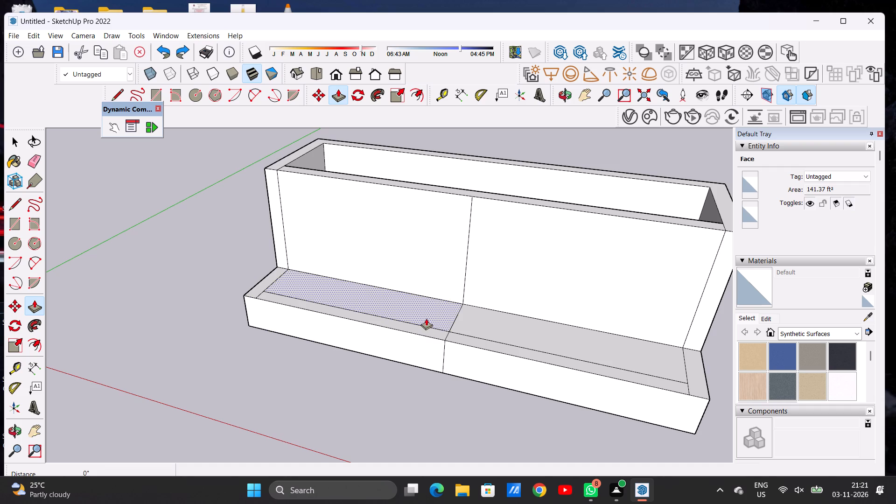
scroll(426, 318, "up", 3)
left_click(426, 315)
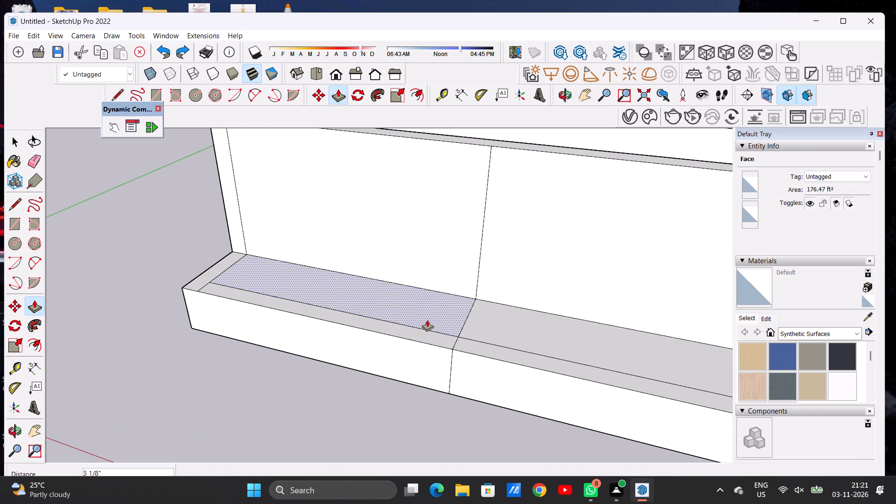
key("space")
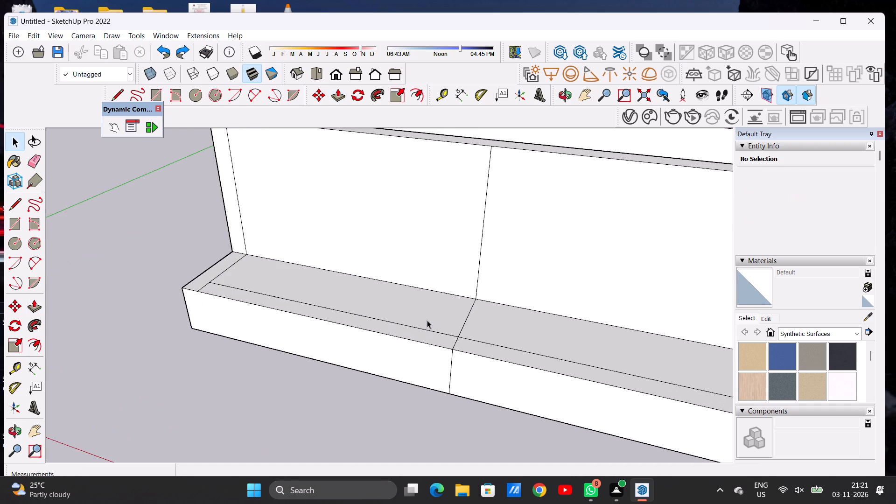
Erase the inset border lines along the front and outer side of the ledge's left half.
key("e")
left_click_drag(427, 320, 427, 329)
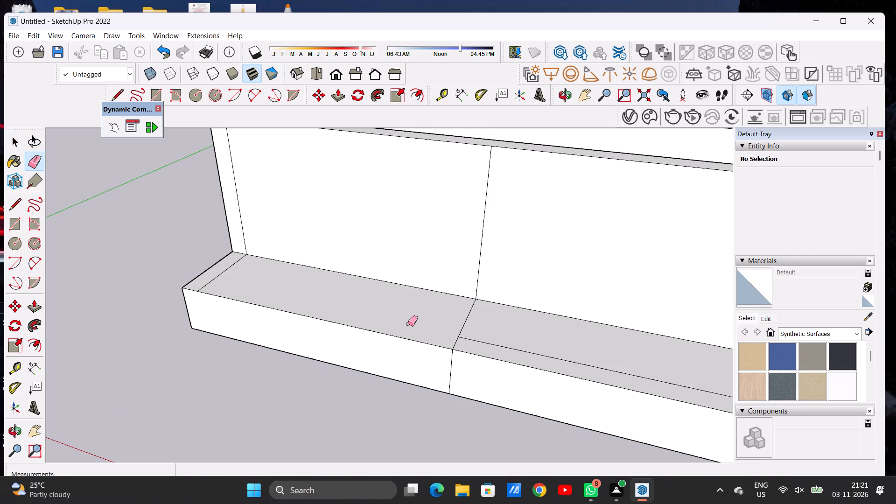
left_click_drag(226, 266, 230, 271)
key("space")
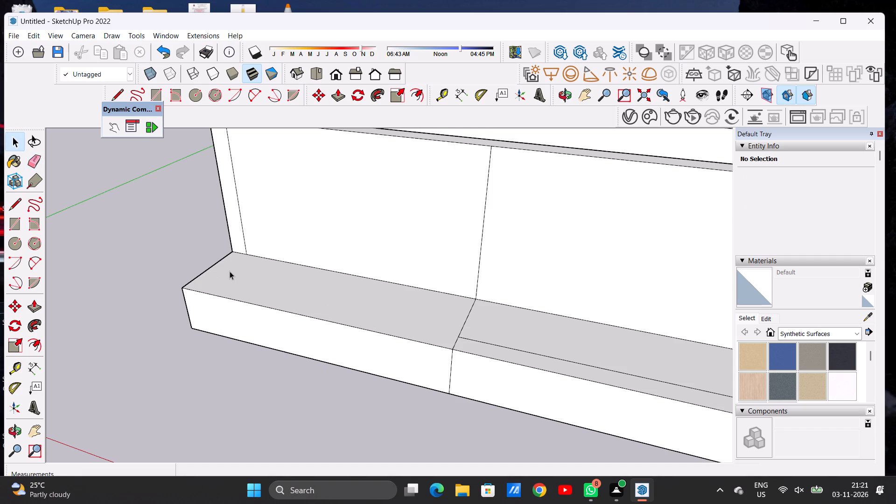
Push/pull the top of the ledge's left half down about 3' 11".
type("P")
left_click(307, 299)
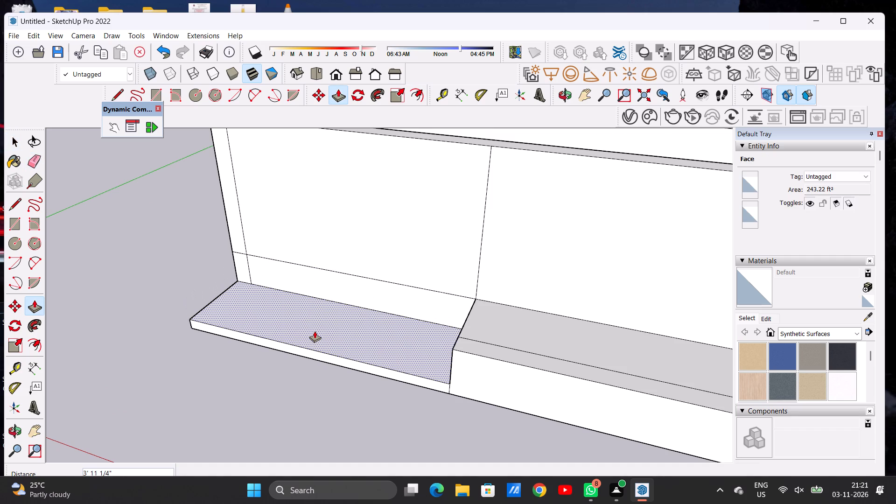
left_click(315, 331)
key("space")
Examine the stepped ledge and the front wall from a low, frontal angle.
scroll(328, 357, "down", 9)
scroll(465, 307, "down", 4)
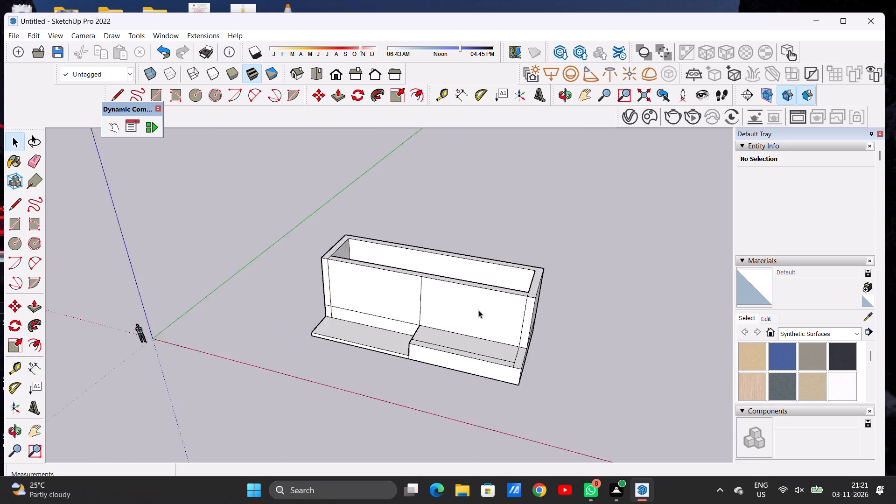
scroll(478, 310, "down", 1)
key("o")
left_click_drag(432, 333, 512, 283)
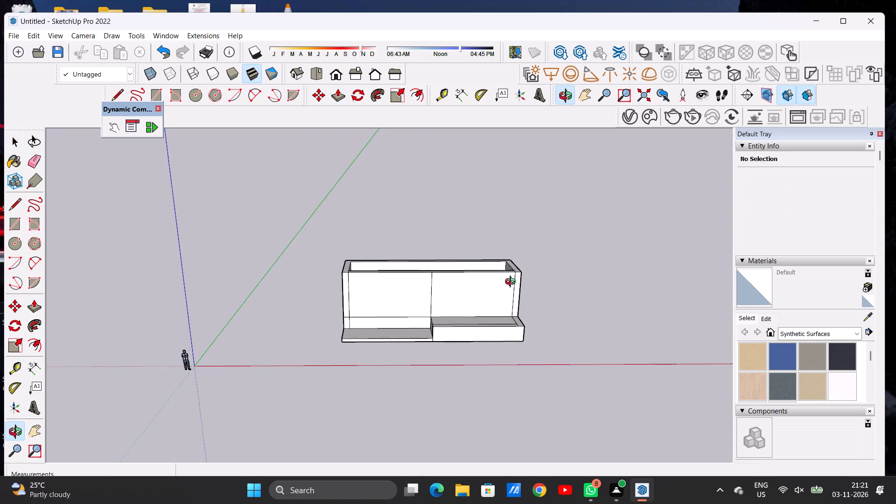
left_click_drag(512, 283, 519, 268)
scroll(386, 330, "up", 3)
scroll(386, 330, "down", 1)
scroll(386, 330, "up", 1)
left_click_drag(388, 328, 383, 335)
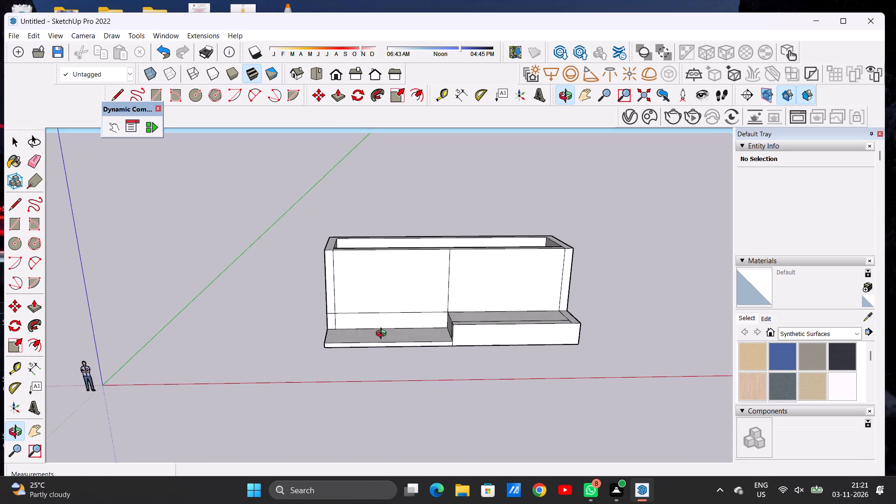
left_click_drag(383, 335, 379, 324)
scroll(393, 293, "up", 4)
left_click_drag(407, 318, 410, 279)
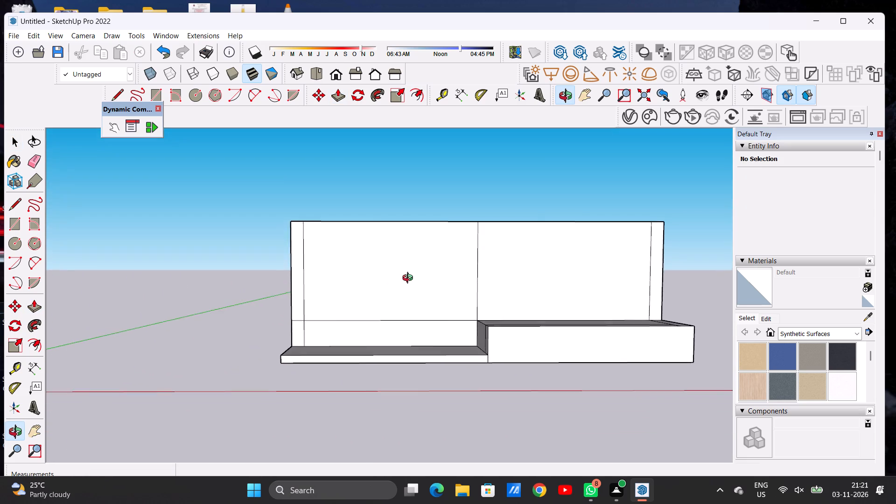
left_click_drag(410, 279, 399, 290)
scroll(337, 309, "down", 5)
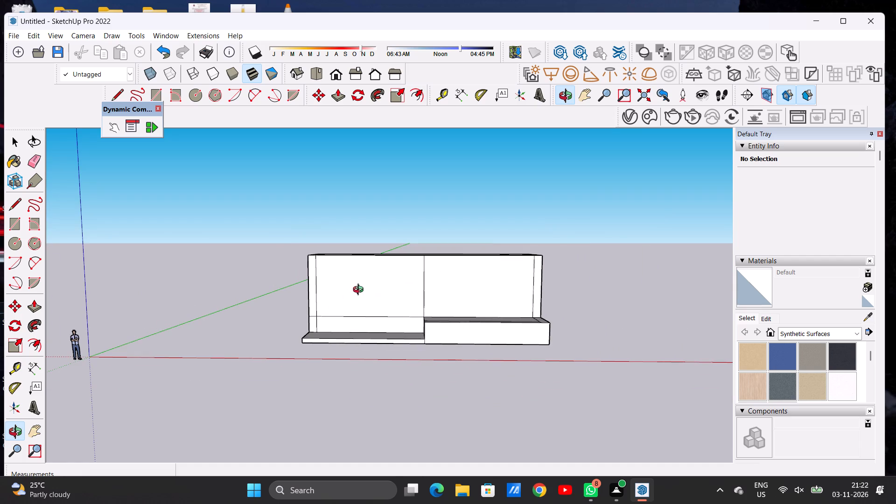
scroll(368, 305, "up", 3)
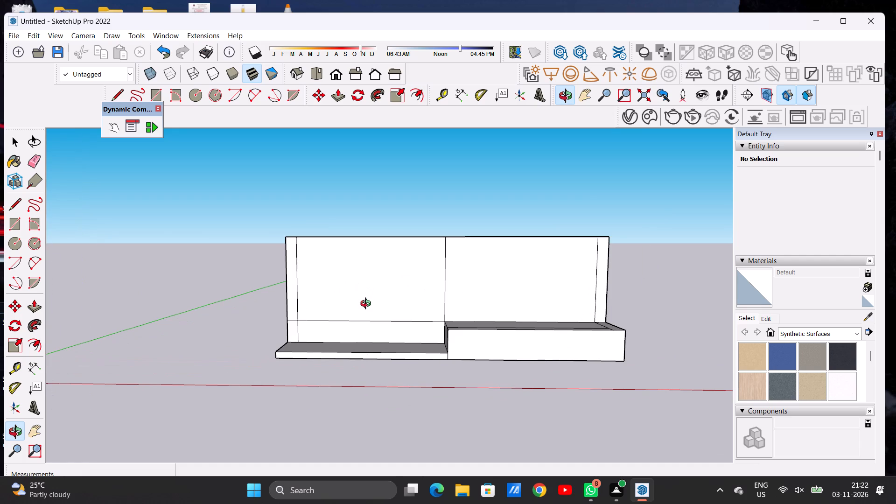
Erase the vertical inset line near the front wall's left end, both above and below the horizontal line.
key("e")
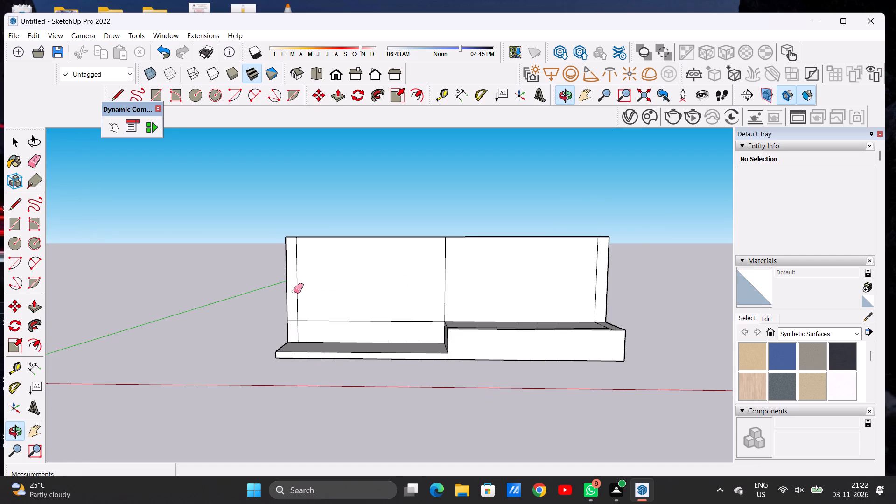
left_click(297, 294)
left_click(301, 330)
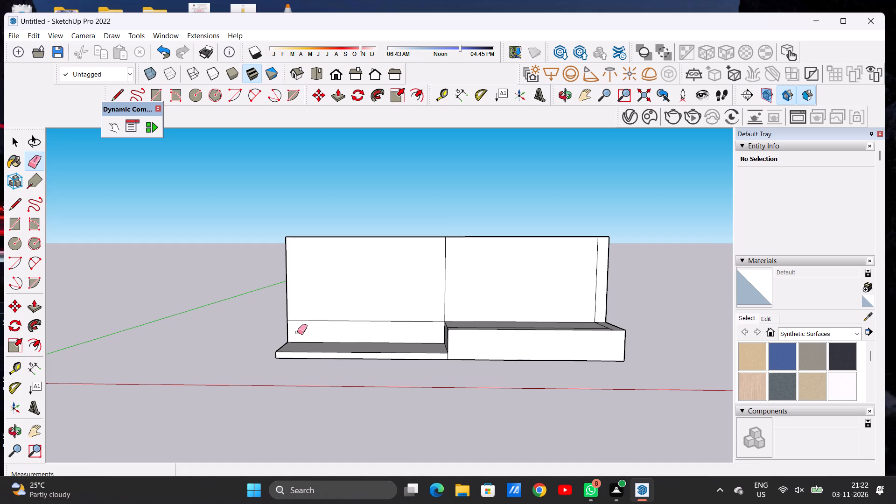
Draw a rectangle about 18' 9" by 11' 7" on the front wall's left half, based on the horizontal line.
key("r")
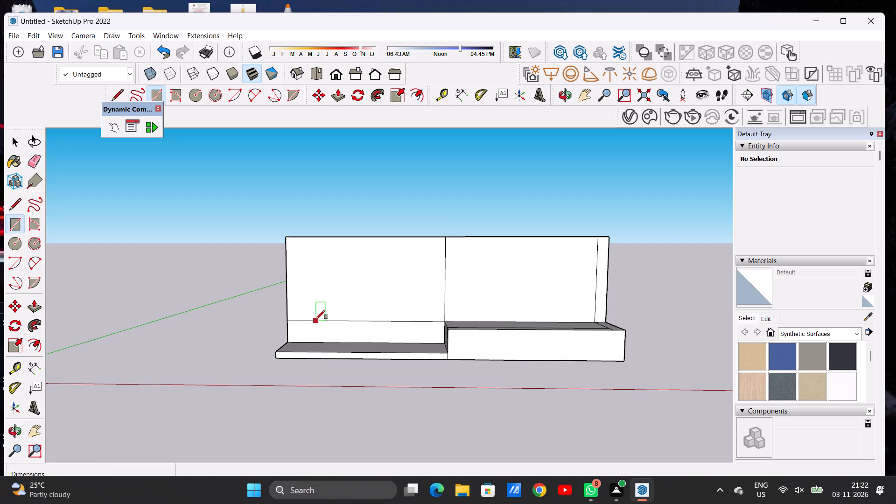
left_click(312, 321)
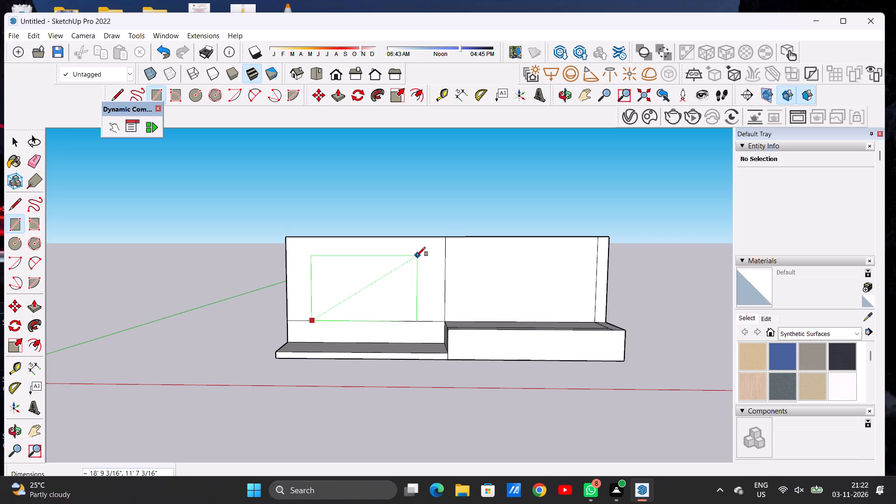
left_click(415, 256)
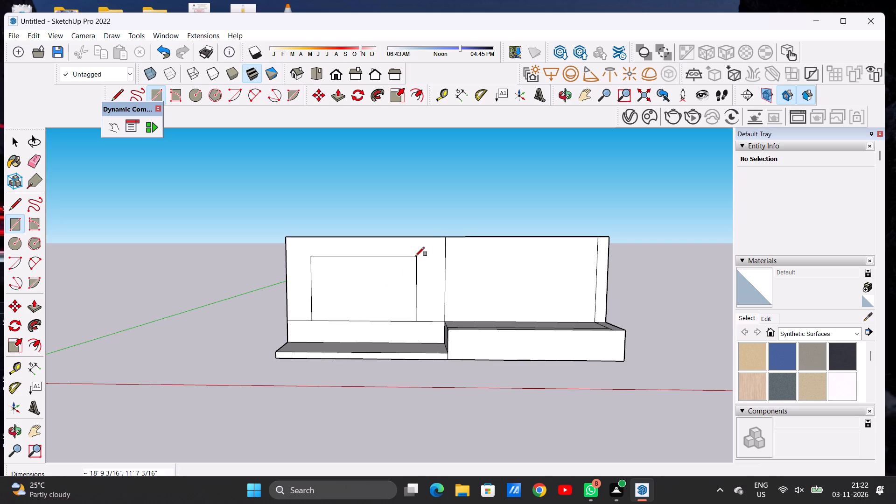
key("space")
Draw a vertical line just inside the rectangle's left side, from its top edge down to the horizontal base line.
type("L")
scroll(324, 324, "up", 6)
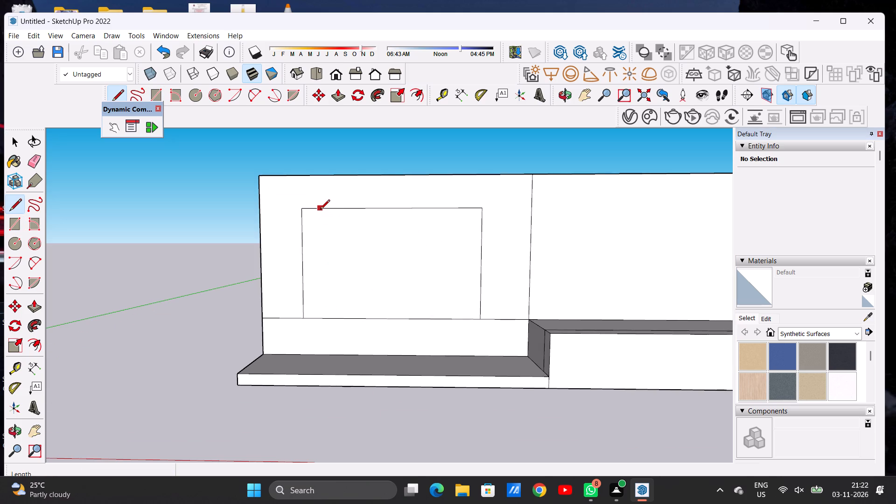
left_click(315, 210)
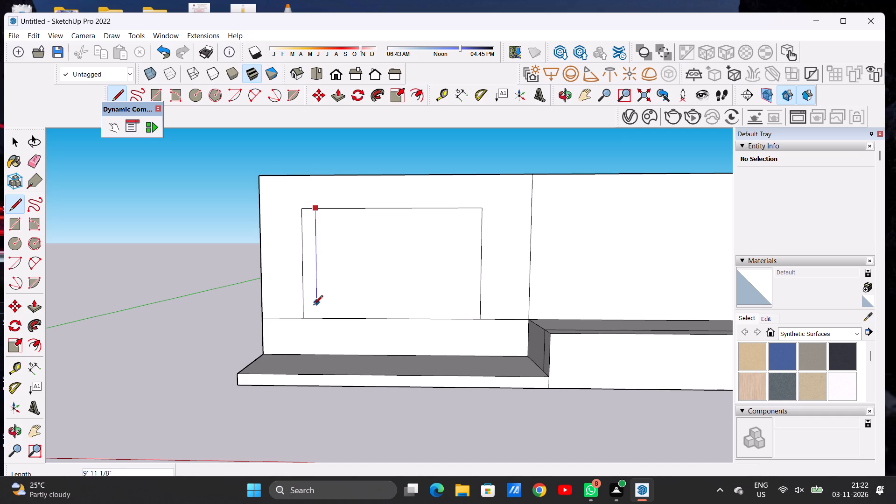
left_click(318, 318)
key("space")
Erase the rectangle's original left side and the short piece of top edge outside the new vertical line.
key("e")
scroll(313, 315, "up", 5)
left_click_drag(308, 307, 297, 302)
scroll(310, 308, "down", 4)
scroll(315, 188, "up", 4)
left_click_drag(310, 186, 306, 196)
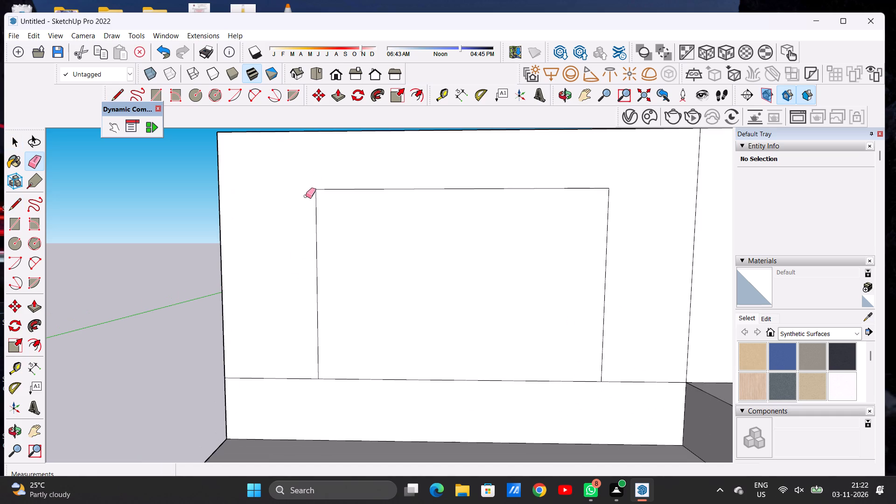
key("space")
Examine the front wall and its rectangular outline at several distances.
scroll(355, 300, "down", 9)
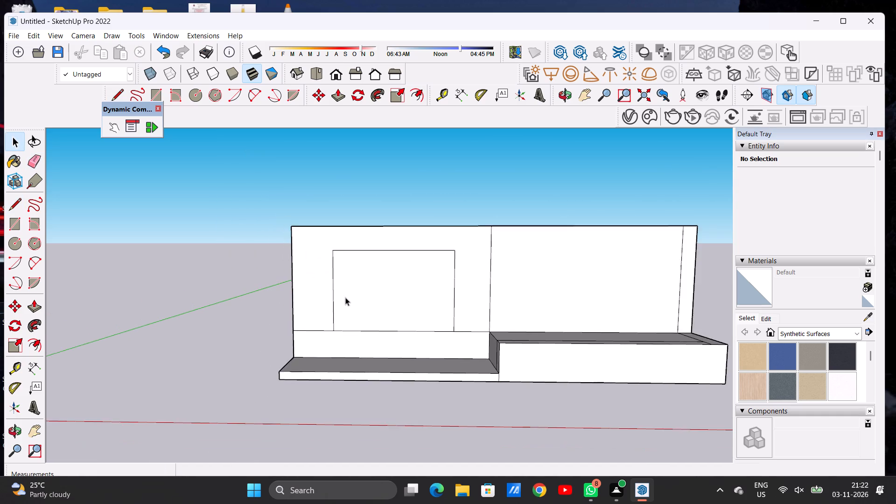
scroll(335, 302, "down", 2)
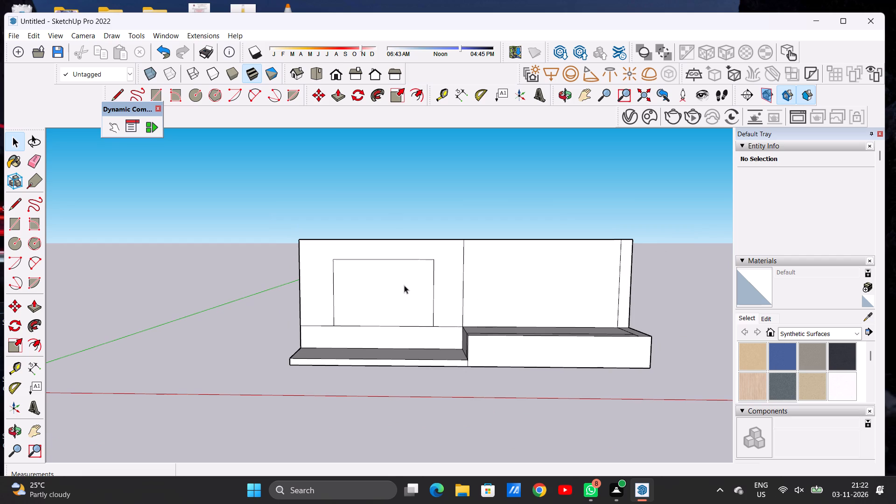
scroll(408, 328, "down", 11)
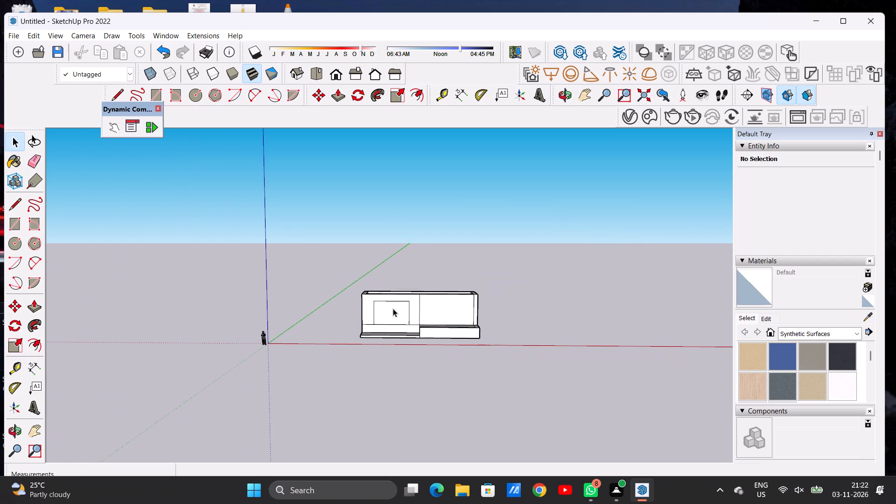
scroll(395, 295, "up", 7)
scroll(441, 323, "up", 6)
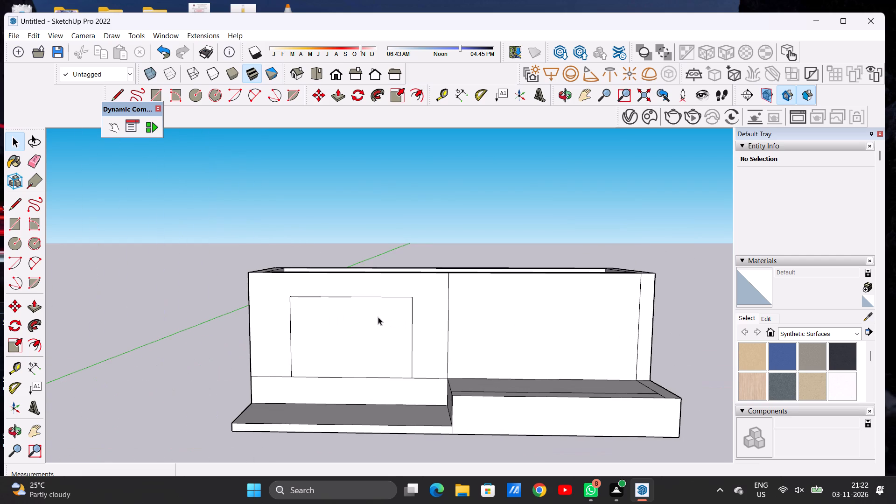
scroll(436, 349, "down", 1)
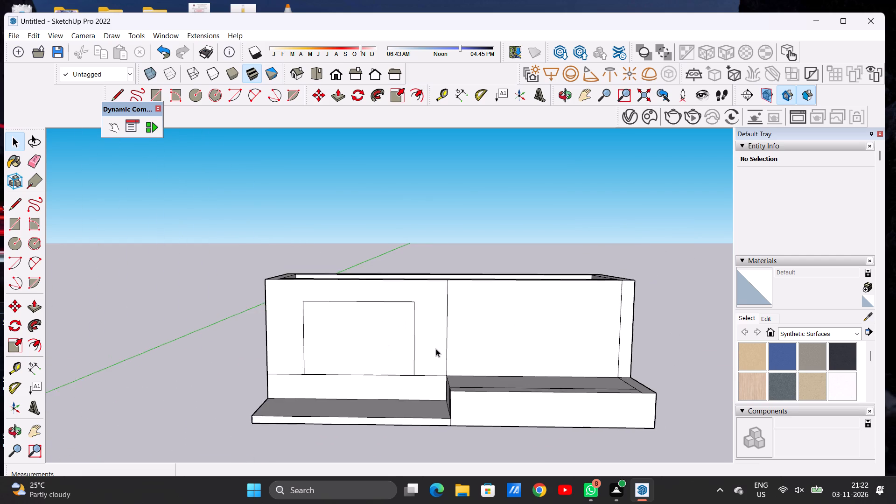
scroll(436, 349, "down", 1)
scroll(404, 381, "up", 1)
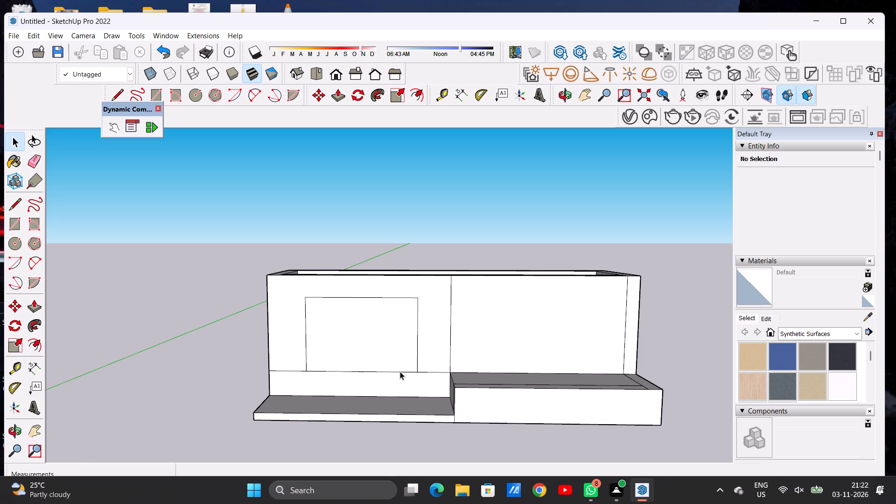
key("l")
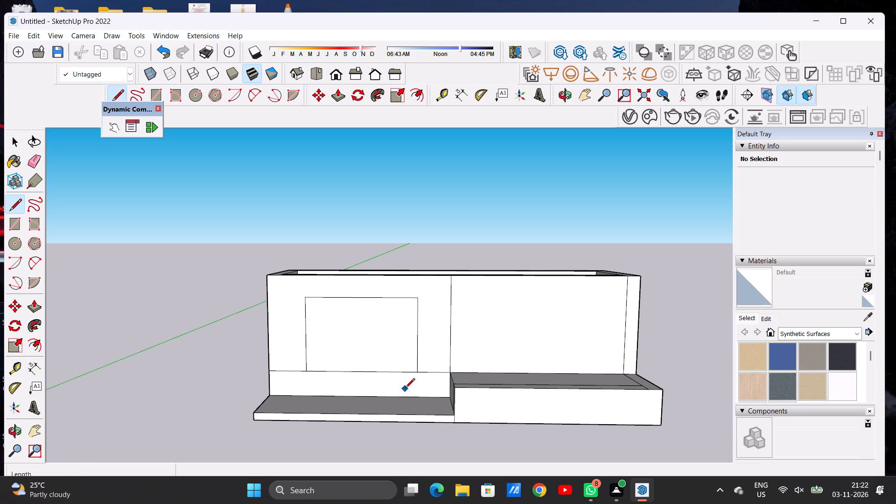
key("space")
scroll(387, 358, "down", 5)
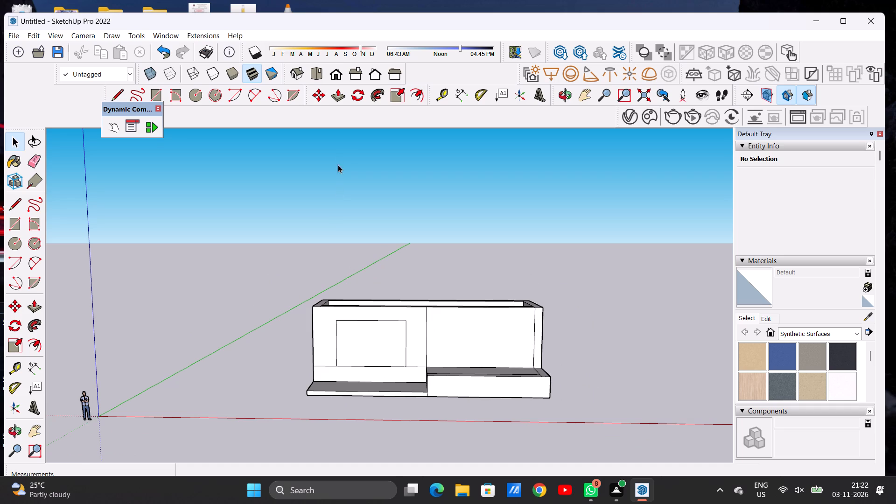
Examine the building's end wall, front wall and stepped ledge from oblique angles.
left_click(554, 99)
left_click_drag(391, 355, 420, 365)
left_click(562, 91)
left_click_drag(294, 396, 398, 423)
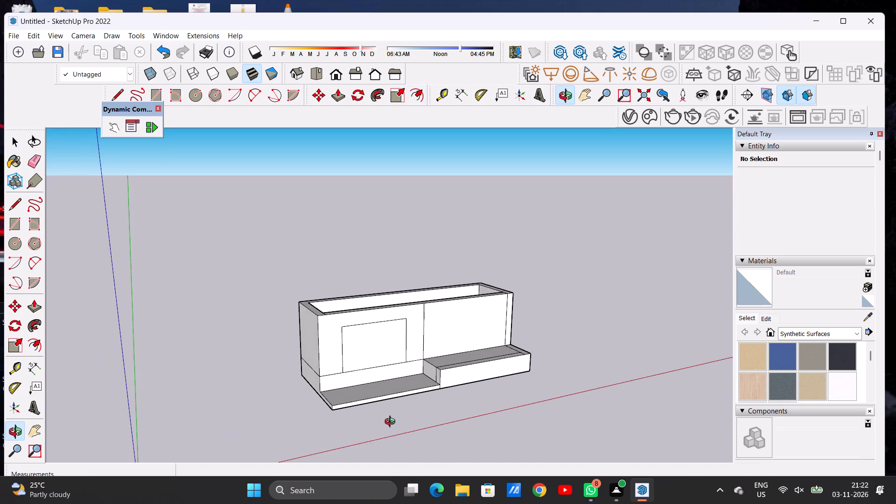
scroll(321, 384, "up", 1)
scroll(321, 384, "down", 1)
scroll(321, 384, "up", 1)
scroll(321, 384, "down", 1)
scroll(321, 384, "up", 1)
scroll(321, 384, "down", 1)
scroll(321, 384, "up", 3)
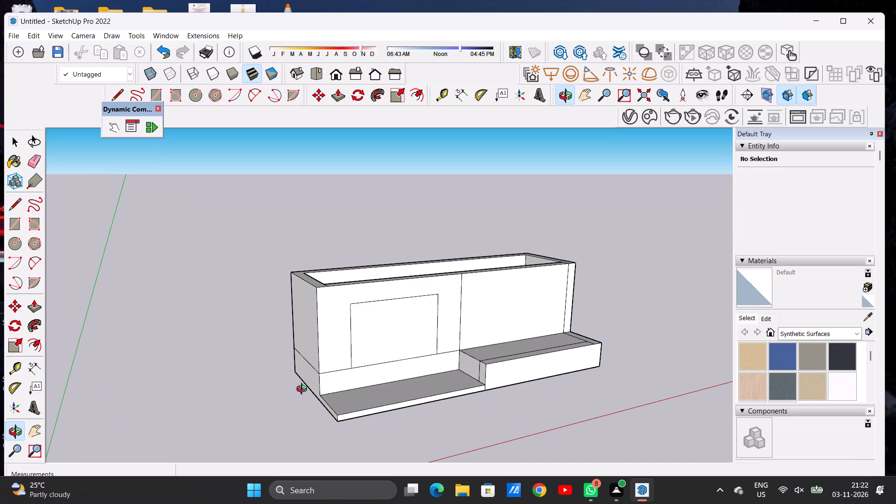
scroll(319, 386, "down", 8)
left_click_drag(379, 399, 317, 399)
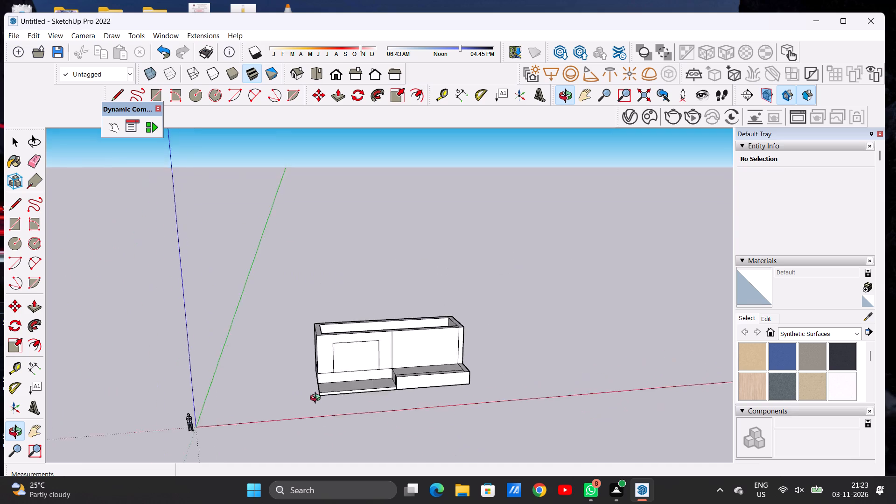
left_click_drag(317, 399, 399, 401)
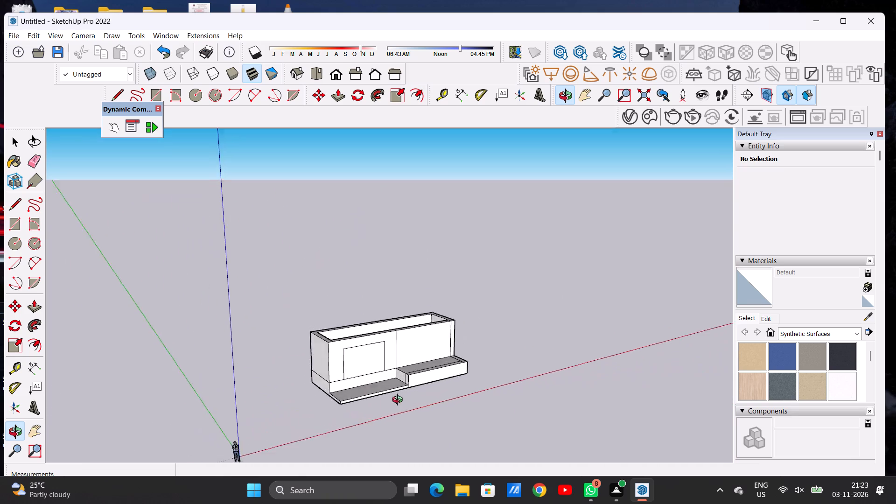
left_click_drag(399, 401, 309, 371)
Scale the whole building along the red and blue axes by about 0.84 and 1.43, making it shorter and taller.
key("space")
triple_click(409, 359)
left_click(408, 359)
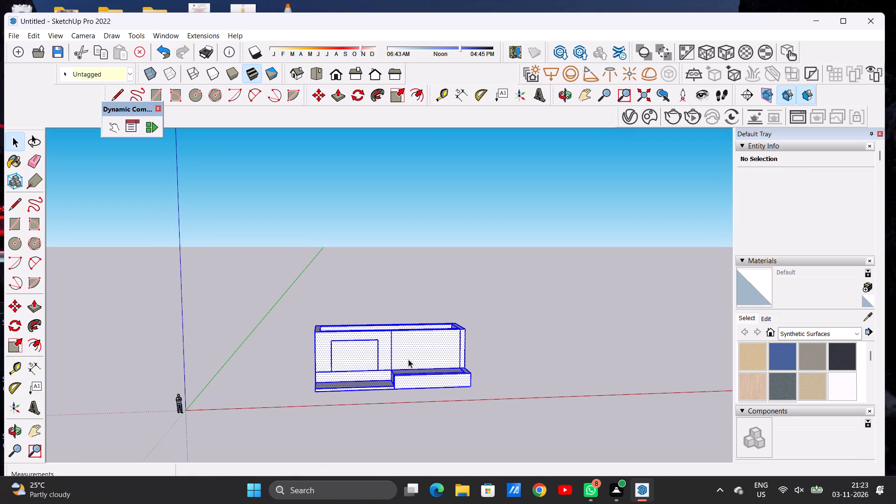
left_click(400, 98)
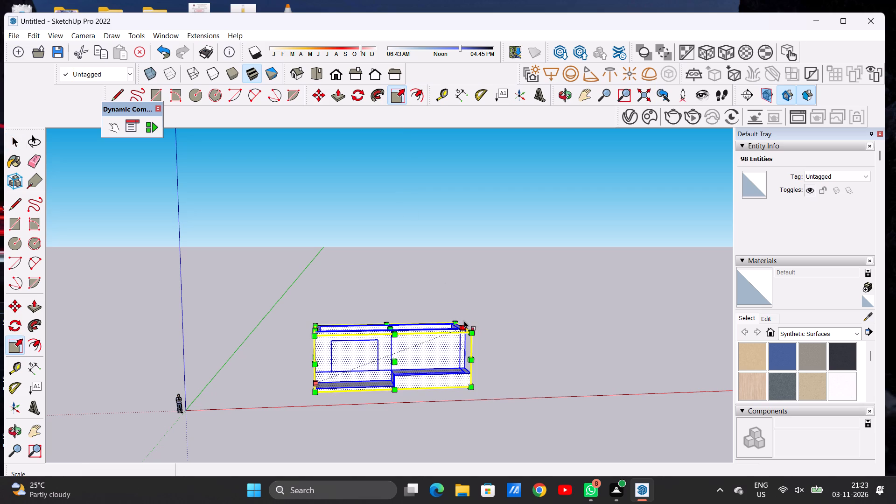
left_click(462, 324)
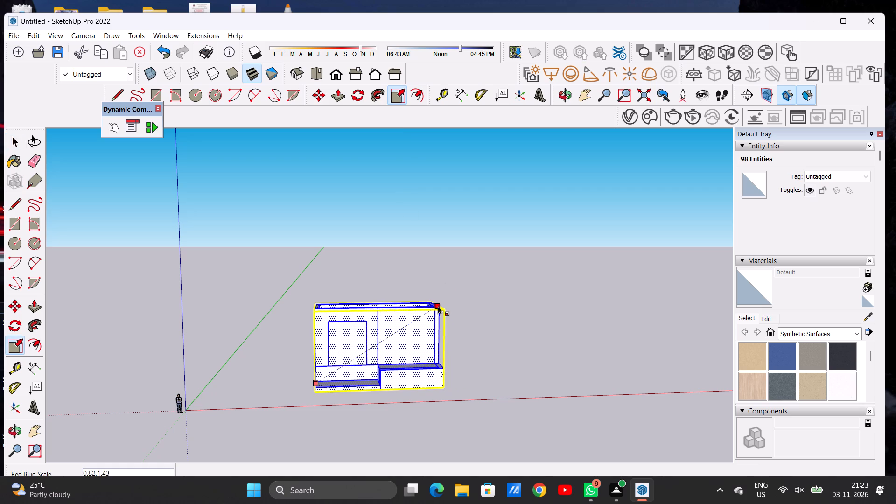
left_click(440, 306)
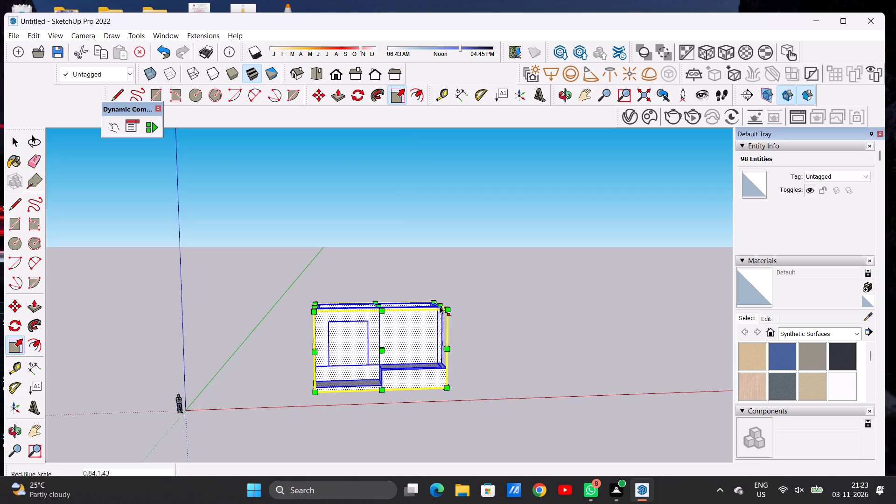
key("space")
left_click(493, 312)
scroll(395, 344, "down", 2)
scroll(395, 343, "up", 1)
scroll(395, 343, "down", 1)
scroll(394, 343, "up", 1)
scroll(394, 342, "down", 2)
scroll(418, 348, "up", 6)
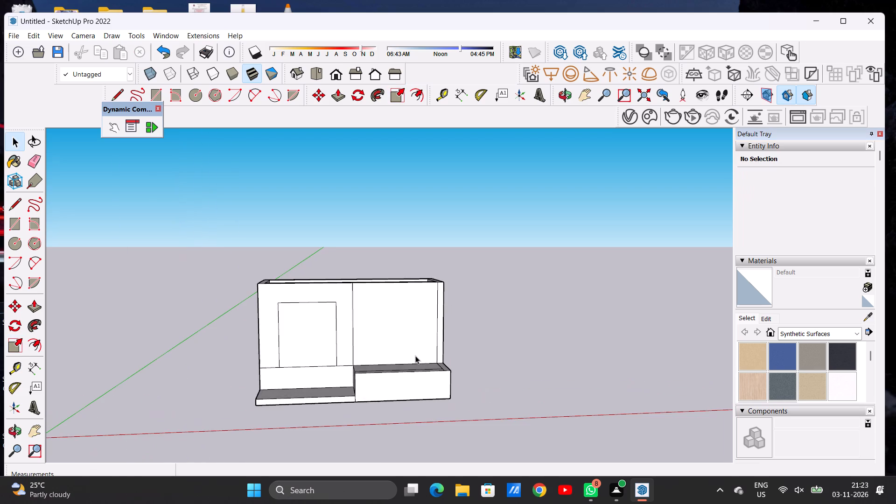
Examine the rescaled building's front wall, rectangular outline and stepped ledge from different heights and distances.
key("o")
left_click_drag(403, 366, 348, 404)
scroll(449, 262, "down", 6)
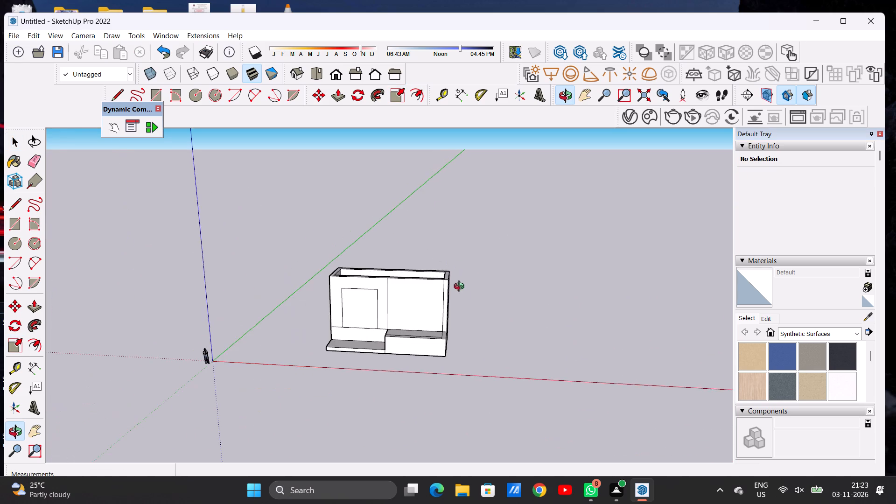
scroll(463, 296, "down", 2)
scroll(454, 343, "up", 6)
scroll(546, 273, "down", 9)
scroll(480, 304, "up", 5)
scroll(480, 304, "down", 1)
scroll(480, 304, "up", 2)
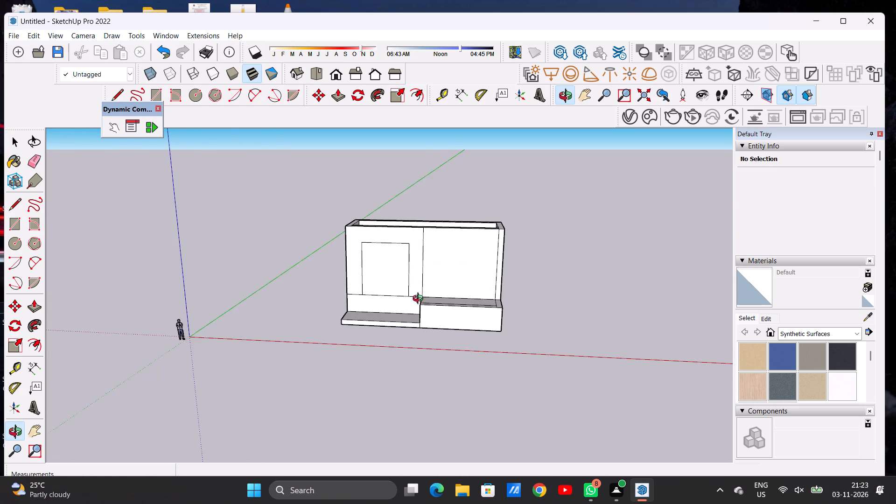
scroll(420, 300, "up", 3)
left_click_drag(401, 318, 414, 301)
scroll(409, 346, "down", 7)
scroll(425, 345, "up", 1)
scroll(428, 345, "down", 2)
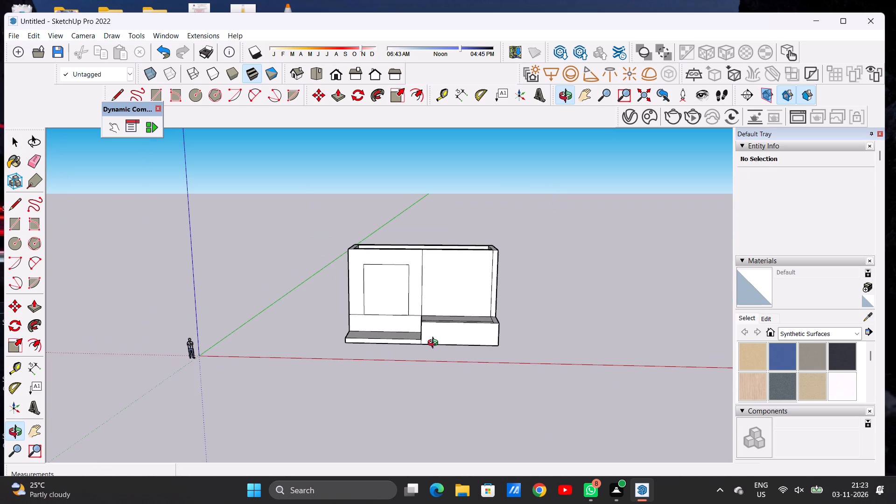
scroll(395, 300, "up", 7)
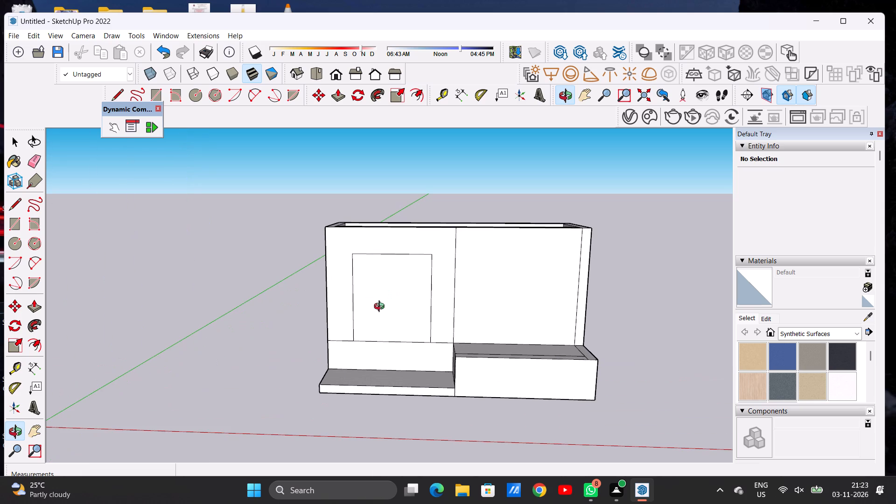
scroll(382, 303, "down", 7)
scroll(338, 323, "down", 2)
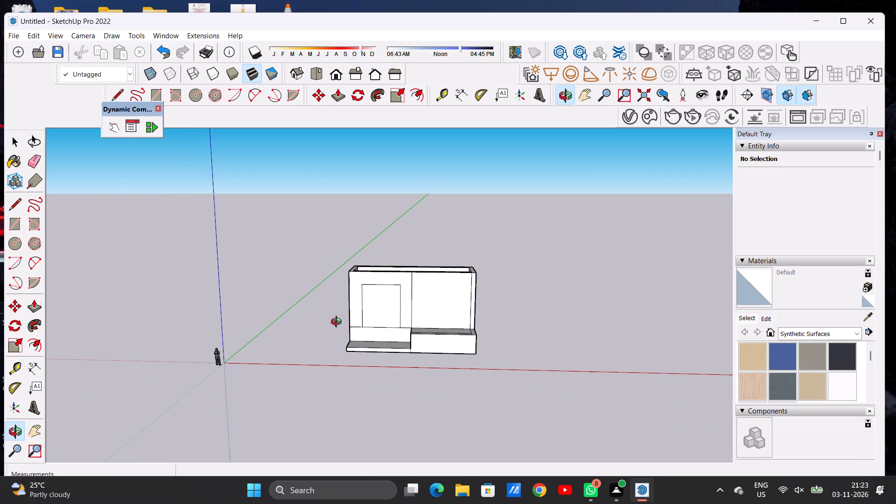
scroll(382, 338, "up", 2)
scroll(382, 338, "down", 1)
scroll(382, 338, "up", 5)
scroll(382, 338, "down", 1)
scroll(382, 338, "up", 2)
left_click_drag(390, 346, 398, 327)
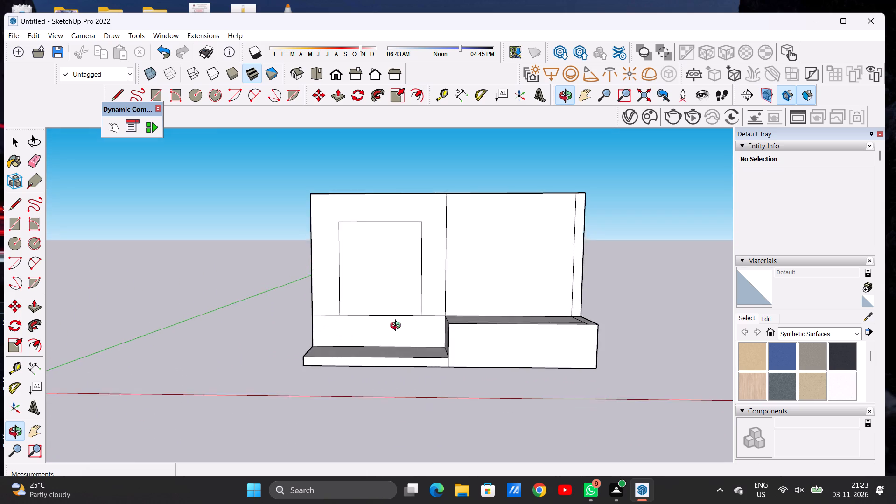
left_click_drag(398, 327, 399, 335)
scroll(400, 339, "up", 2)
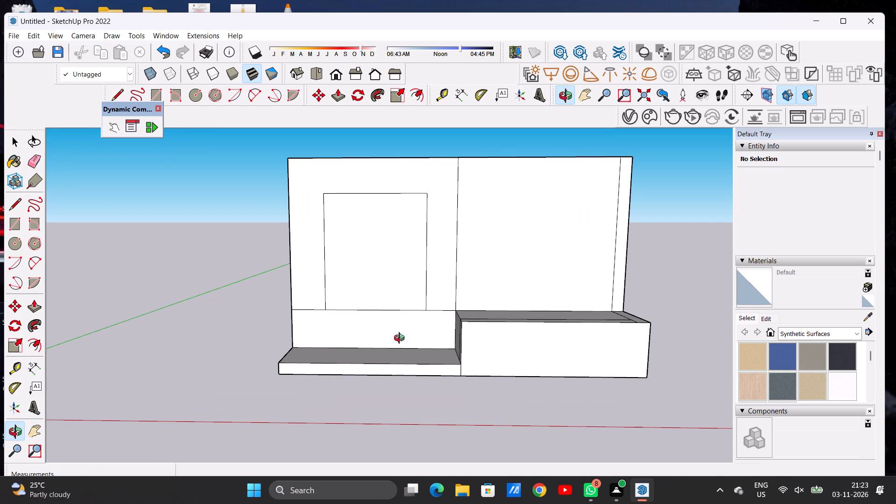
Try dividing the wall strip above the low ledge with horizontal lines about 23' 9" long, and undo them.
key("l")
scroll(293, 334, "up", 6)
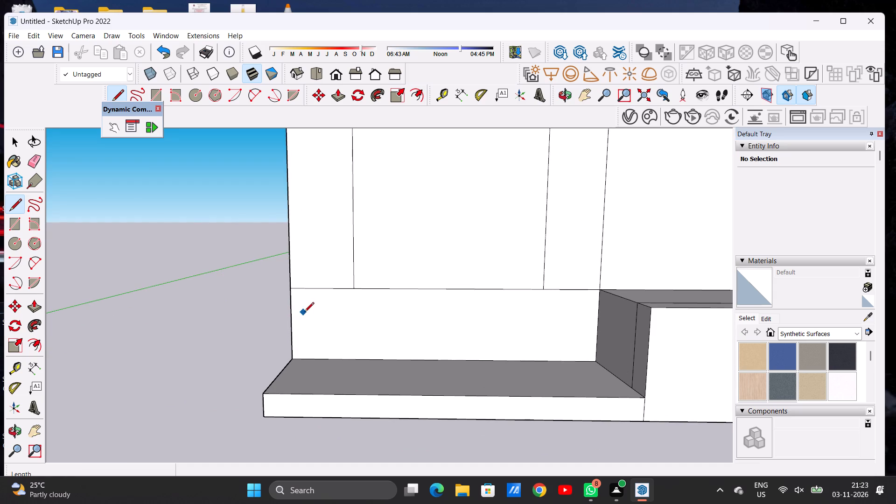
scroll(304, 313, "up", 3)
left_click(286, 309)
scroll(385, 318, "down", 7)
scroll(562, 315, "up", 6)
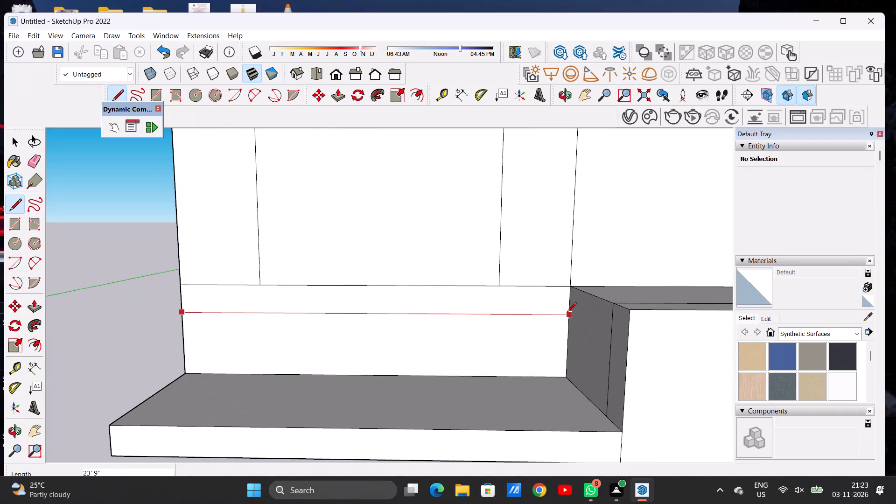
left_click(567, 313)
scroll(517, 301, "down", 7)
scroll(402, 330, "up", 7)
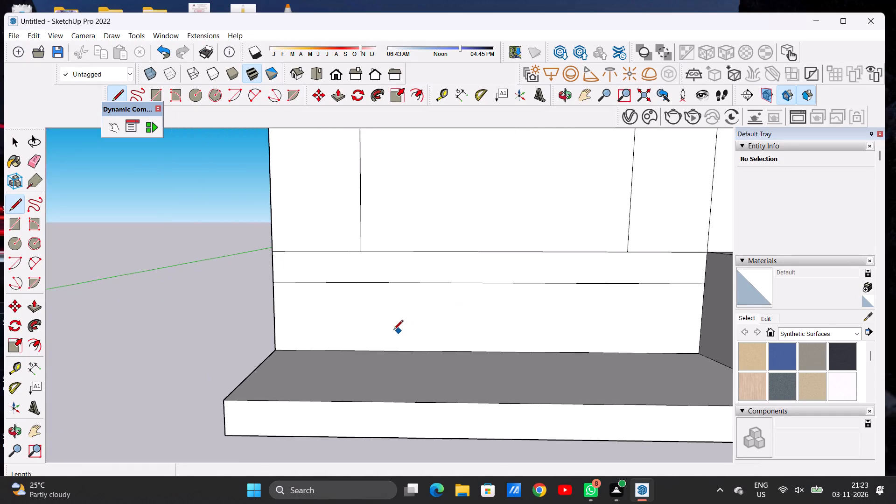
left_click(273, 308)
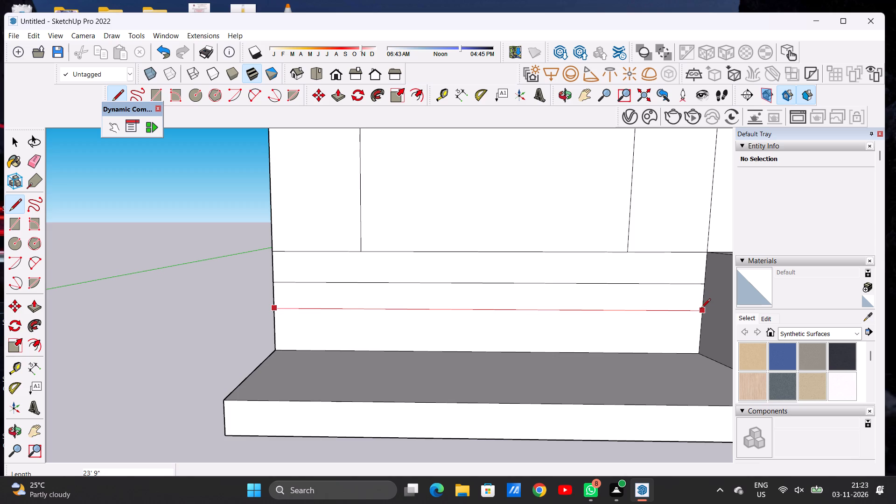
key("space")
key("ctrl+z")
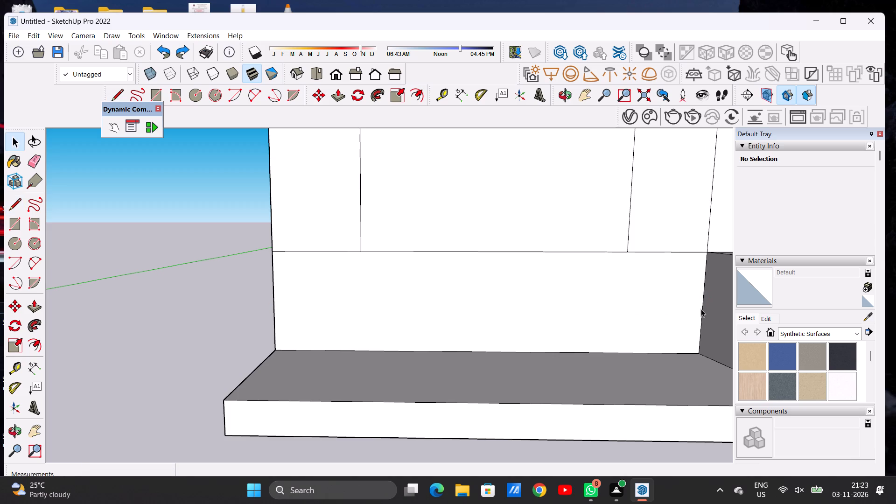
Draw three roughly evenly spaced horizontal lines, each 23' 9" long, across the wall strip between the low ledge and the rectangular outline.
key("l")
left_click(271, 275)
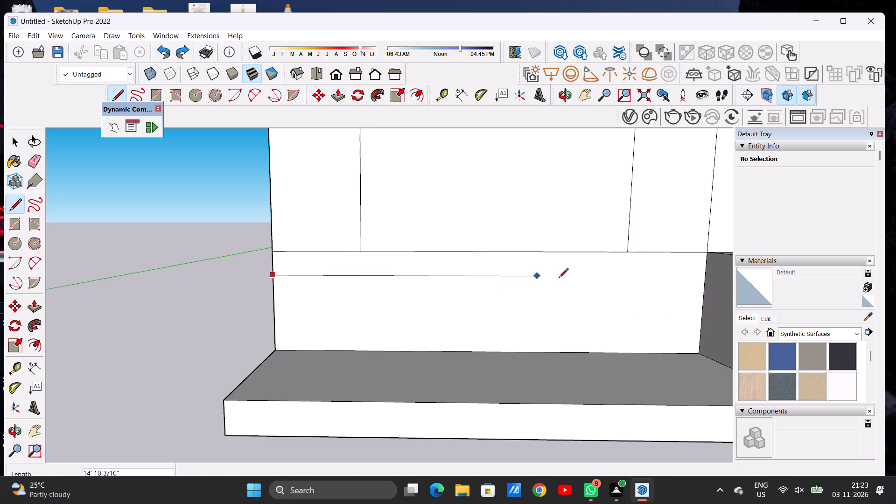
left_click(703, 281)
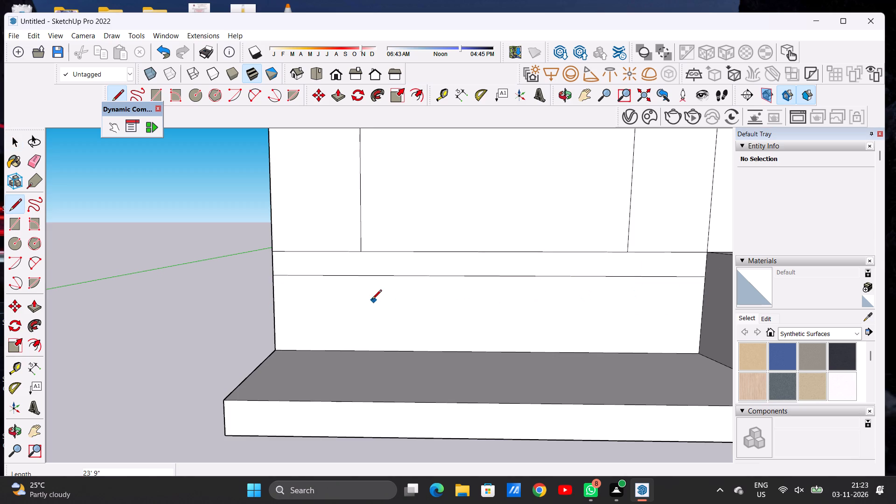
left_click(273, 299)
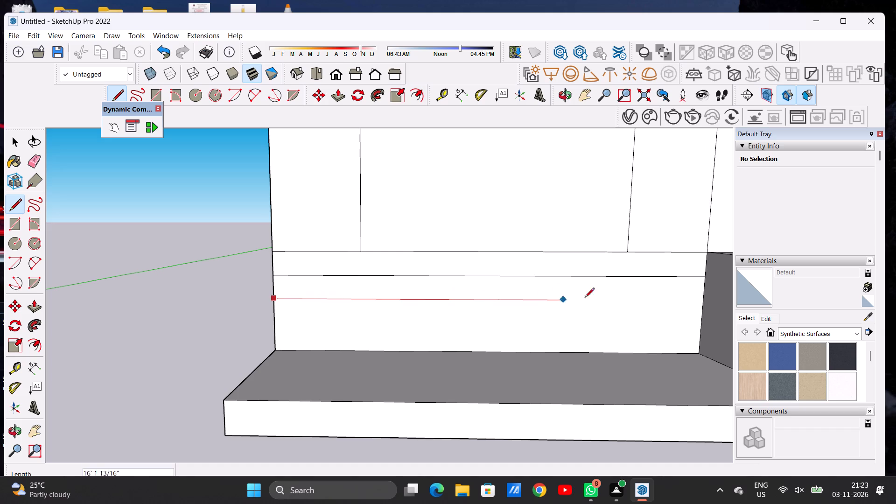
left_click(707, 300)
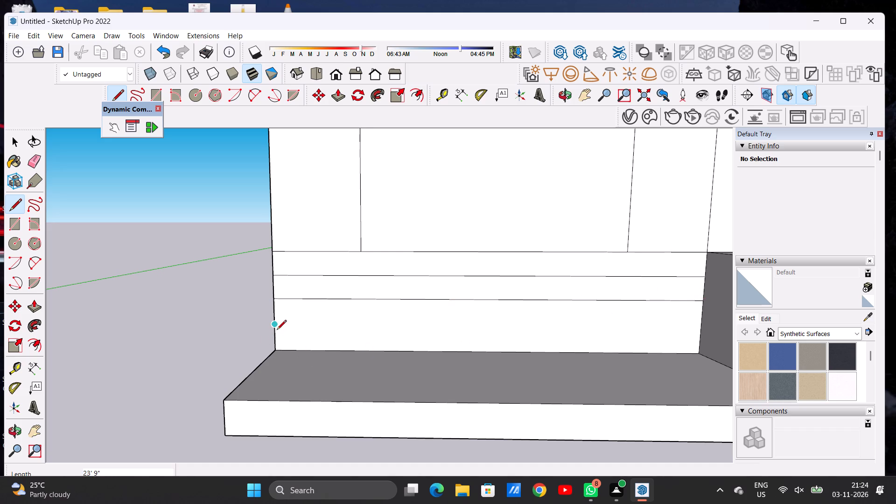
left_click(275, 330)
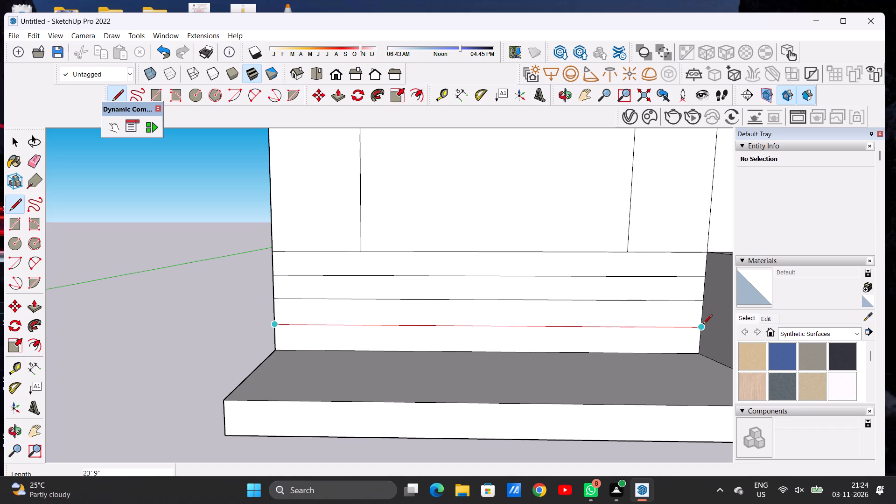
left_click(703, 325)
key("space")
Push/Pull the two lowest strips outward over the low ledge, about 7' 5" for the bottom one and 5' 1" for the one above.
key("o")
left_click_drag(593, 310, 515, 333)
scroll(528, 330, "down", 3)
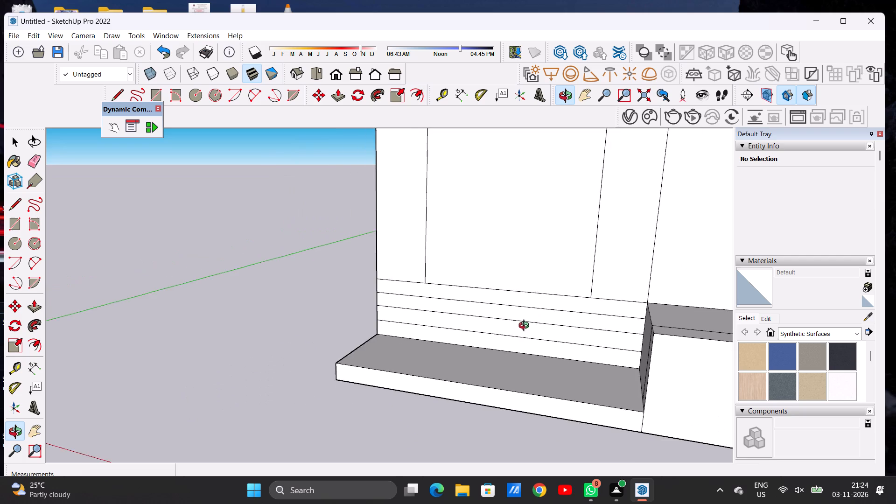
scroll(526, 327, "down", 14)
left_click_drag(554, 346, 605, 346)
left_click_drag(429, 348, 565, 348)
scroll(431, 316, "up", 2)
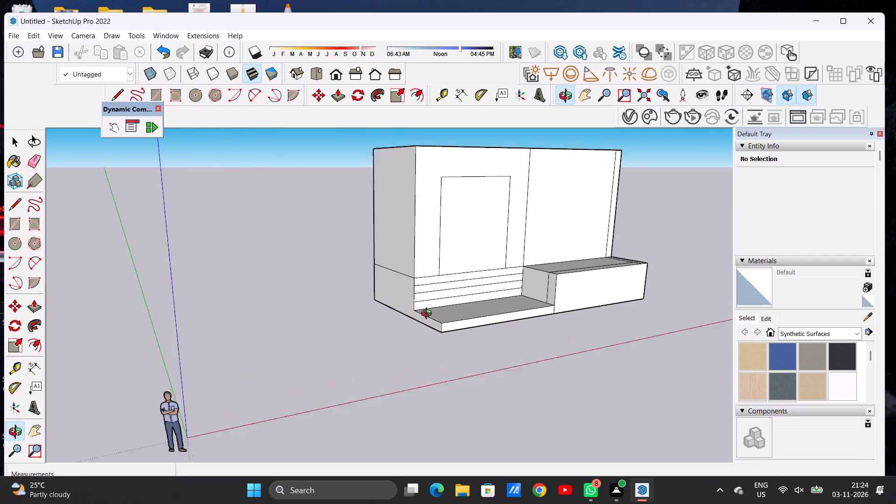
scroll(428, 315, "up", 5)
scroll(423, 308, "down", 1)
scroll(423, 308, "up", 2)
key("p")
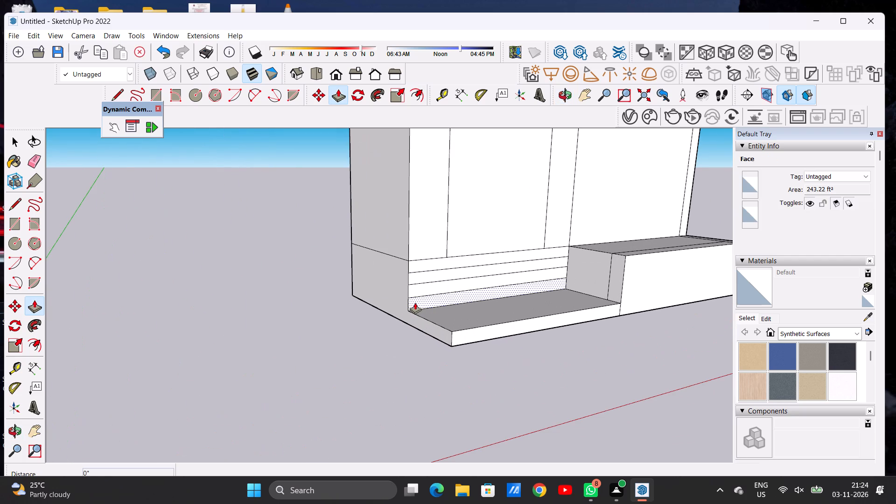
left_click(415, 302)
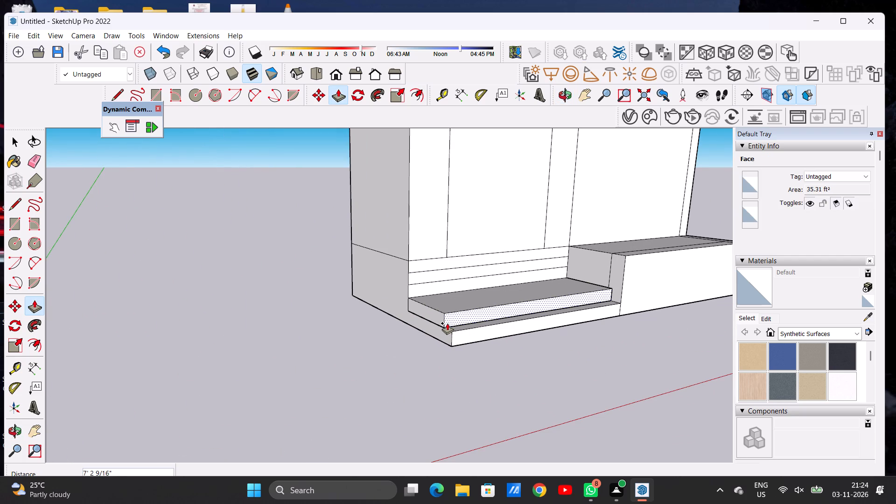
left_click(450, 324)
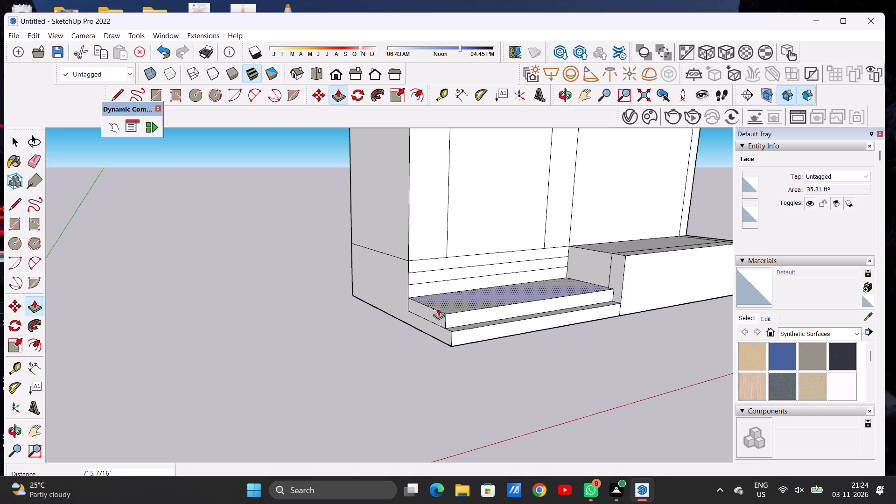
left_click(418, 287)
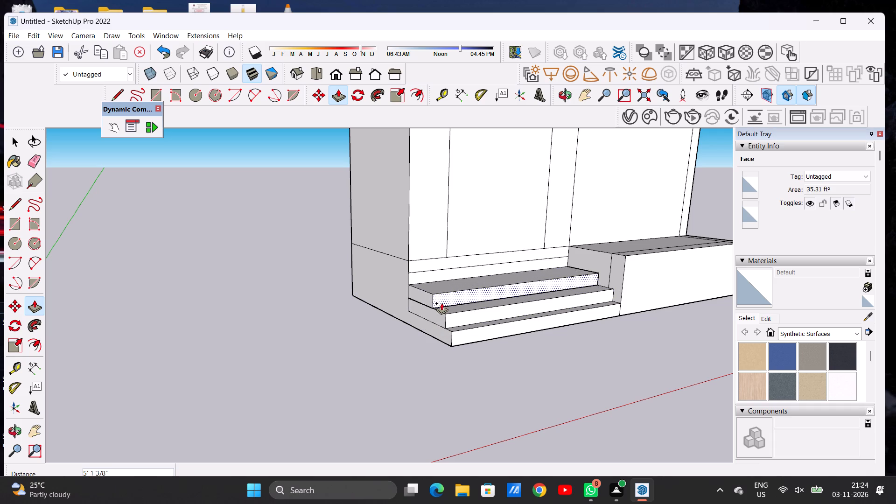
left_click(443, 305)
Push/Pull the two remaining upper strips outward about 4' and 2' 5" to complete the front steps.
key("o")
left_click_drag(449, 289, 459, 313)
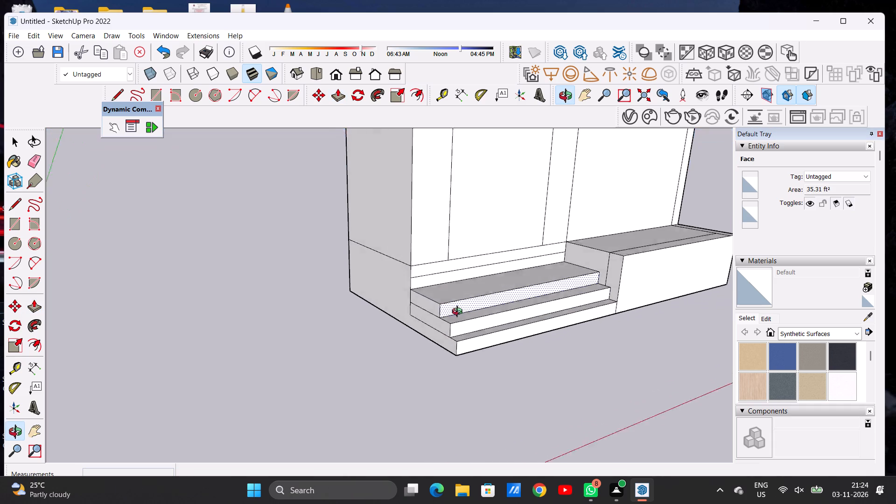
left_click_drag(459, 313, 456, 379)
scroll(417, 308, "up", 6)
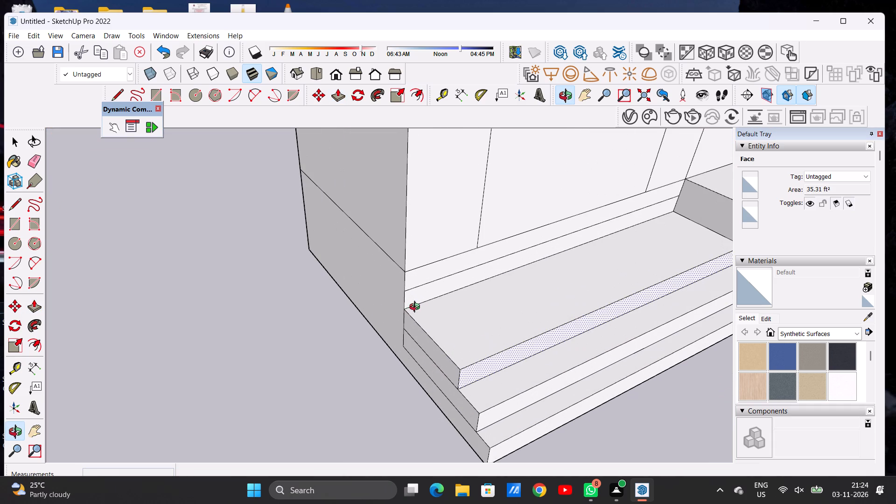
key("p")
left_click(413, 296)
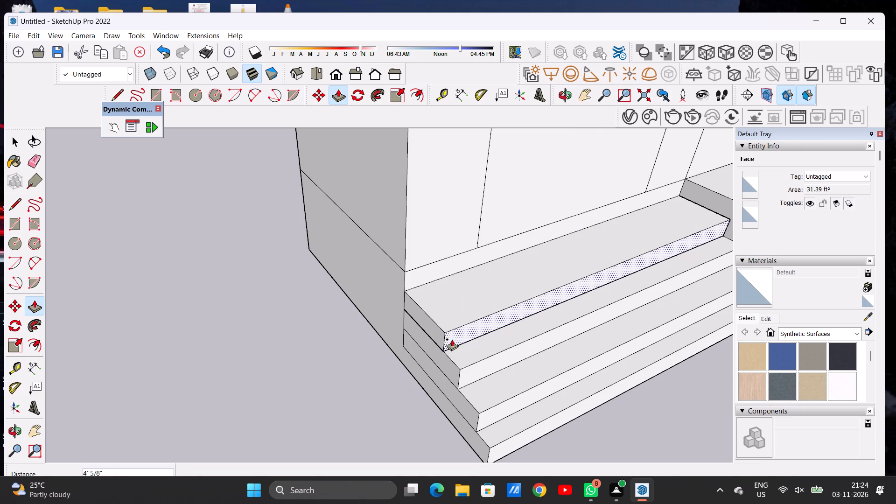
left_click(451, 338)
left_click(420, 276)
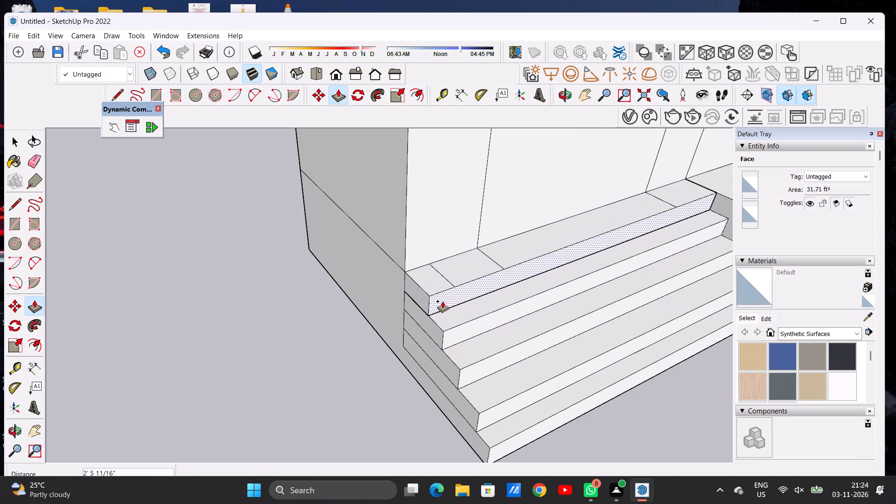
left_click(442, 300)
key("space")
Erase the three short stray lines crossing the tread of the top step.
key("o")
left_click_drag(465, 326, 461, 310)
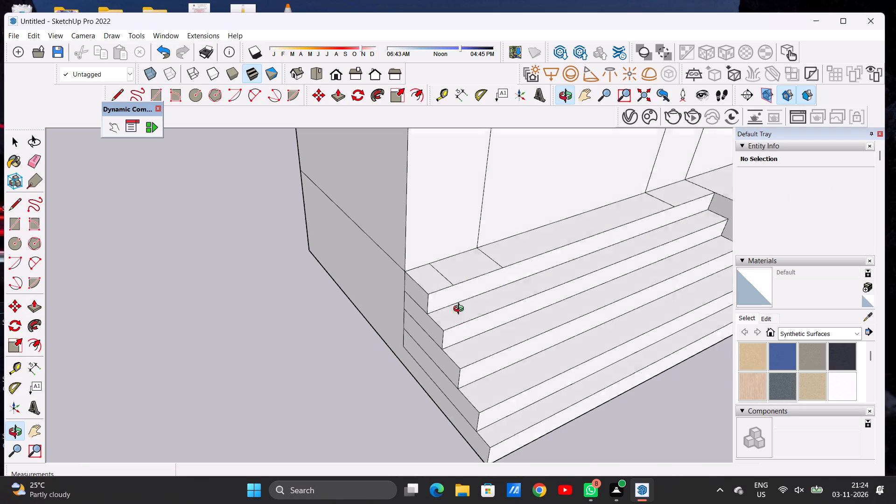
left_click_drag(461, 310, 391, 233)
scroll(370, 300, "down", 11)
scroll(431, 299, "up", 1)
scroll(440, 298, "down", 4)
left_click_drag(470, 291, 415, 309)
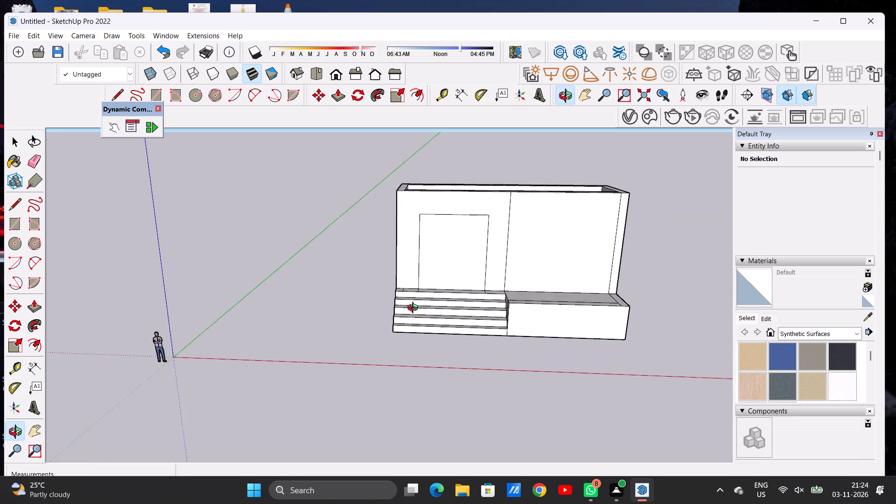
left_click_drag(415, 309, 415, 320)
scroll(446, 286, "up", 5)
left_click_drag(382, 294, 386, 360)
scroll(506, 311, "up", 5)
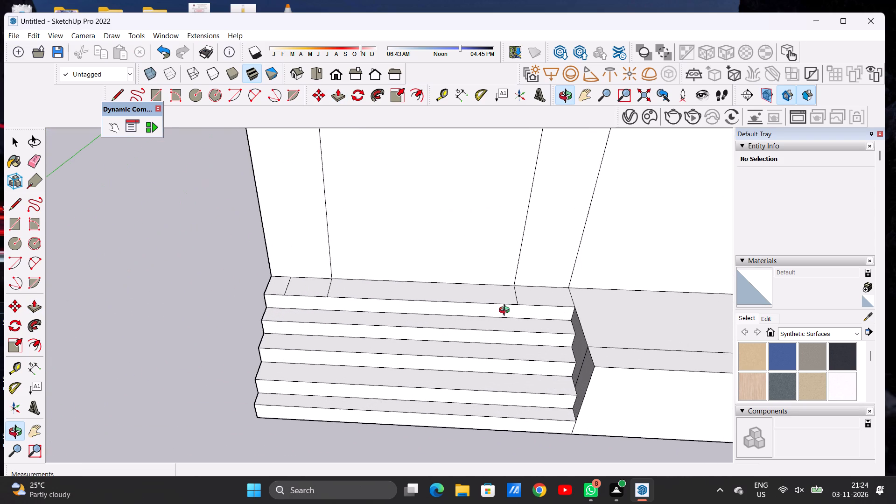
key("e")
left_click_drag(289, 282, 288, 289)
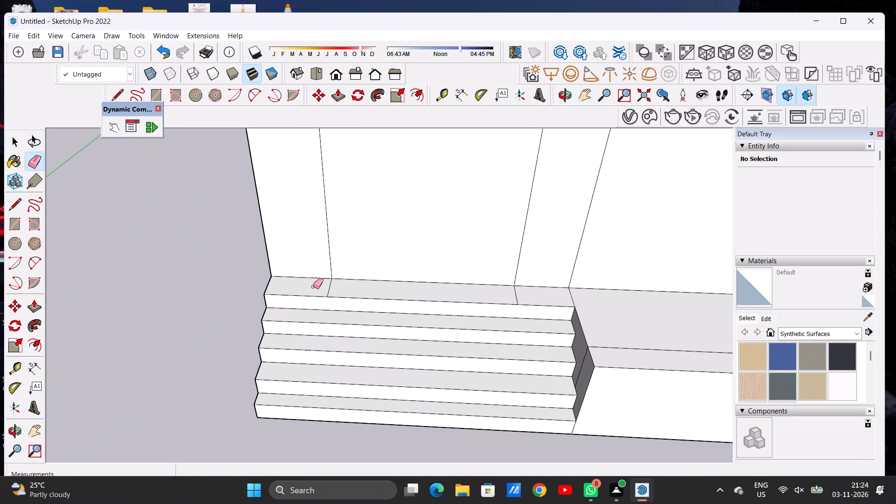
left_click_drag(319, 287, 337, 291)
left_click_drag(521, 294, 514, 297)
key("space")
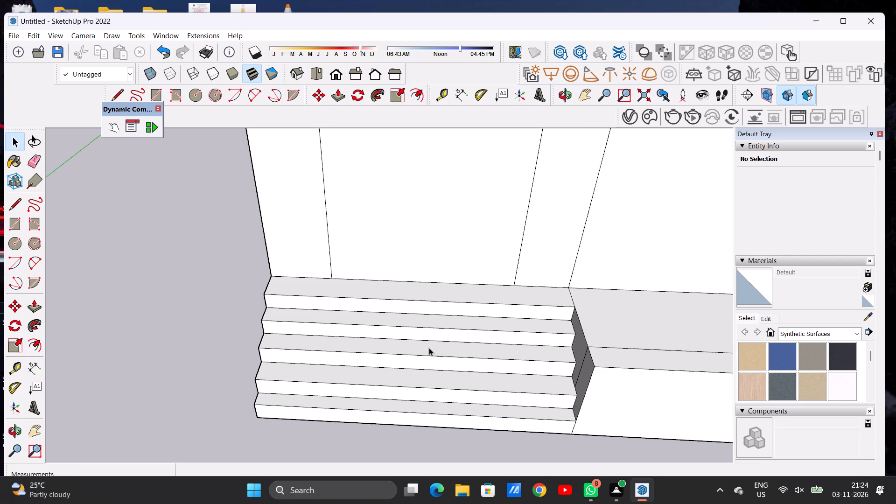
Examine the finished front steps and the whole building from low and raised front views.
scroll(429, 350, "down", 5)
scroll(374, 321, "down", 7)
key("o")
left_click_drag(421, 315, 408, 189)
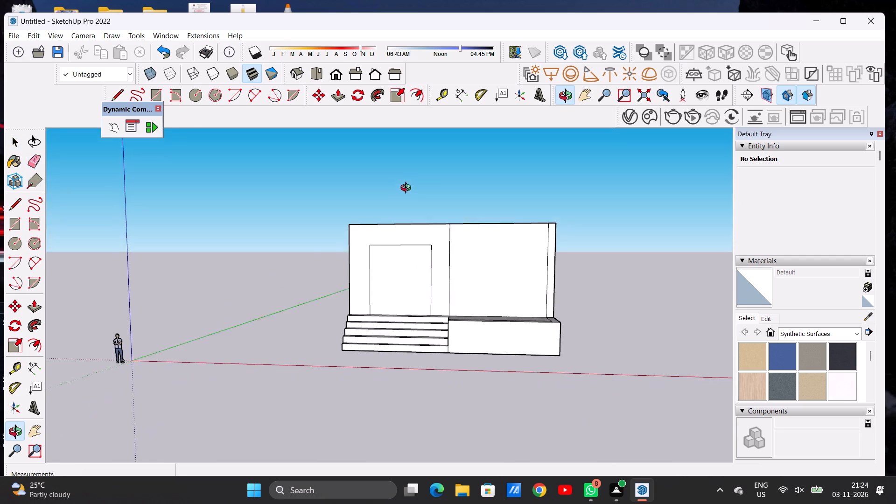
left_click_drag(408, 189, 415, 193)
scroll(558, 286, "up", 1)
scroll(558, 286, "down", 1)
scroll(558, 286, "up", 3)
scroll(396, 304, "down", 2)
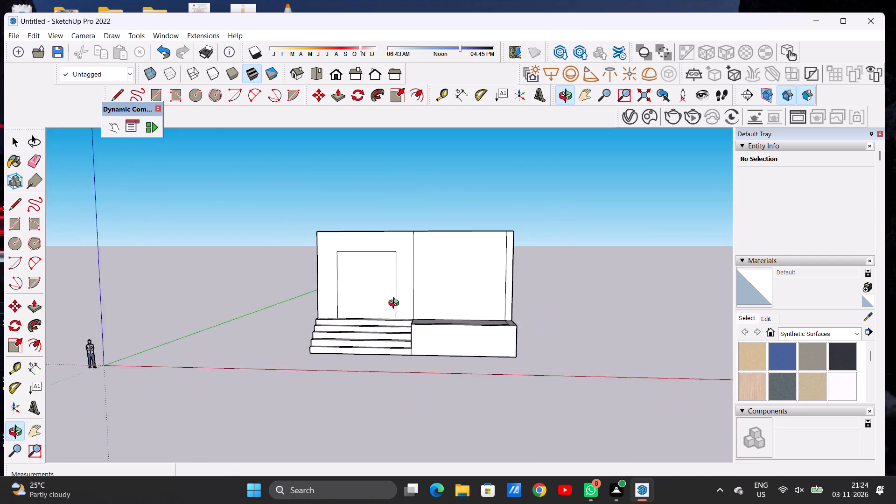
scroll(396, 304, "down", 4)
left_click_drag(418, 298, 435, 356)
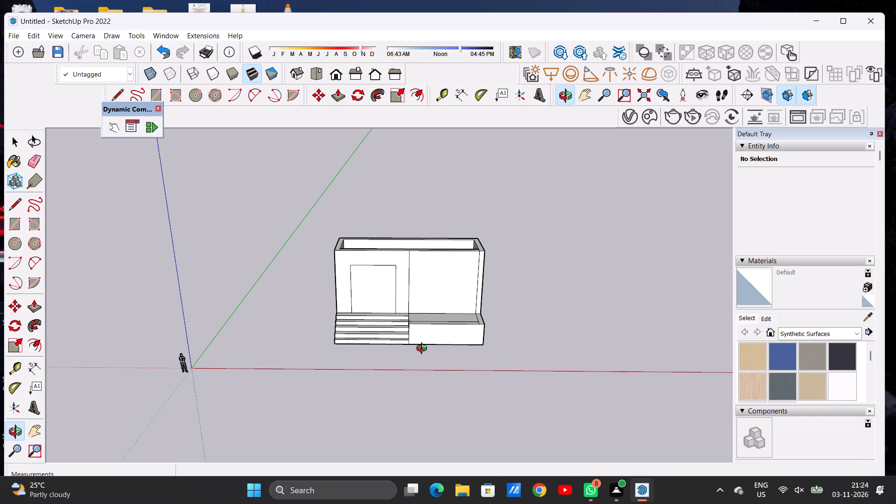
Examine the whole building, its front steps and the doorway outline from raised and low front views.
scroll(423, 339, "down", 5)
left_click_drag(429, 331, 330, 367)
left_click_drag(442, 344, 530, 342)
left_click_drag(407, 324, 407, 309)
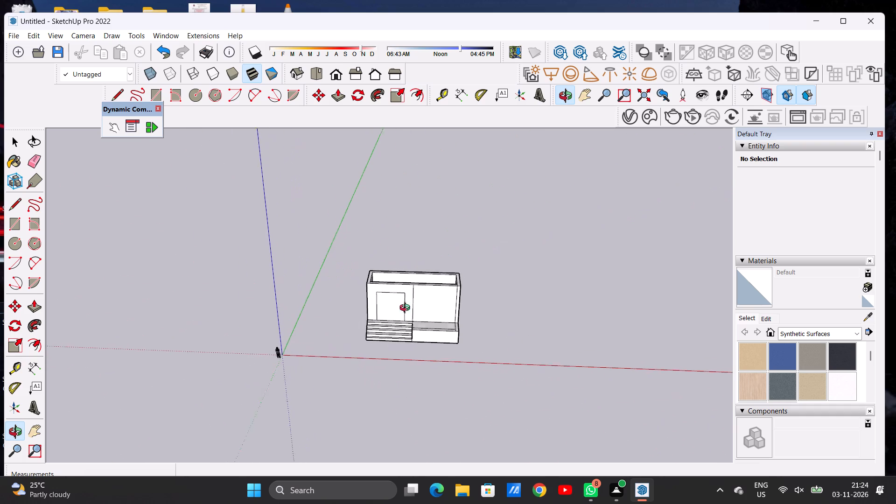
left_click_drag(407, 309, 412, 266)
scroll(402, 301, "up", 6)
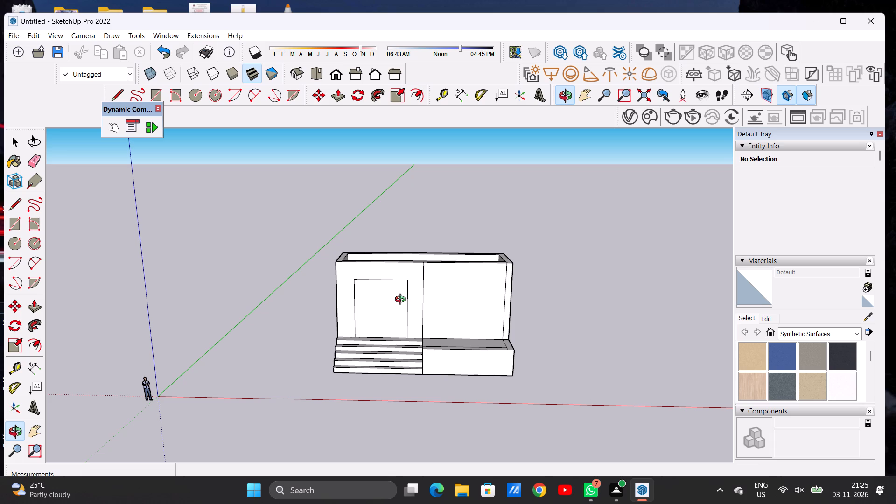
scroll(431, 310, "down", 5)
scroll(424, 323, "up", 5)
left_click_drag(458, 331, 442, 328)
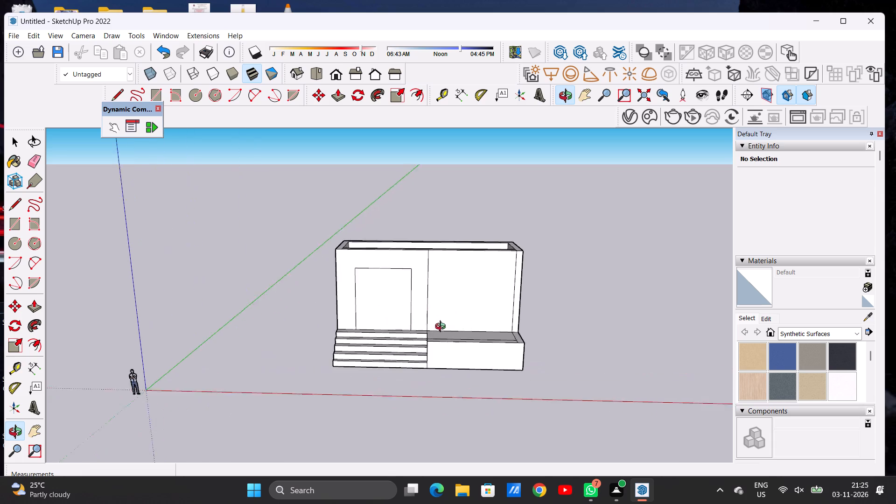
left_click_drag(442, 328, 445, 369)
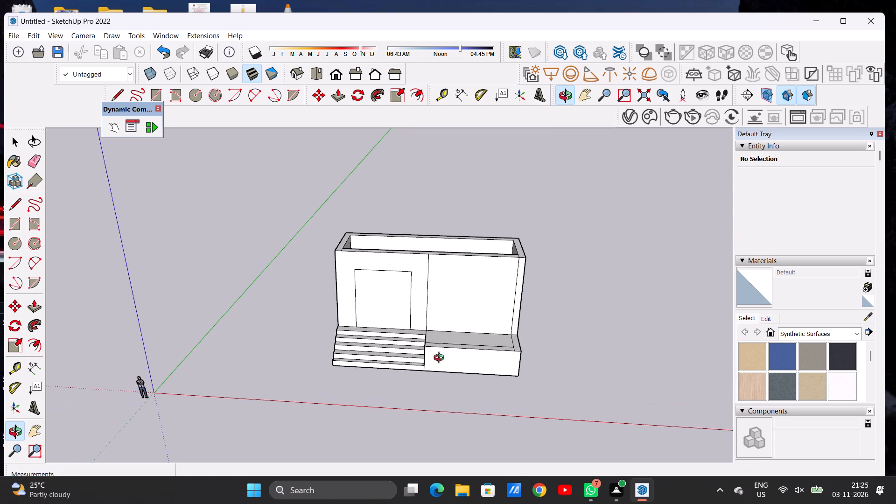
scroll(413, 282, "up", 1)
scroll(413, 282, "down", 1)
scroll(413, 282, "up", 4)
left_click_drag(378, 293, 399, 223)
scroll(400, 274, "up", 1)
scroll(402, 277, "down", 2)
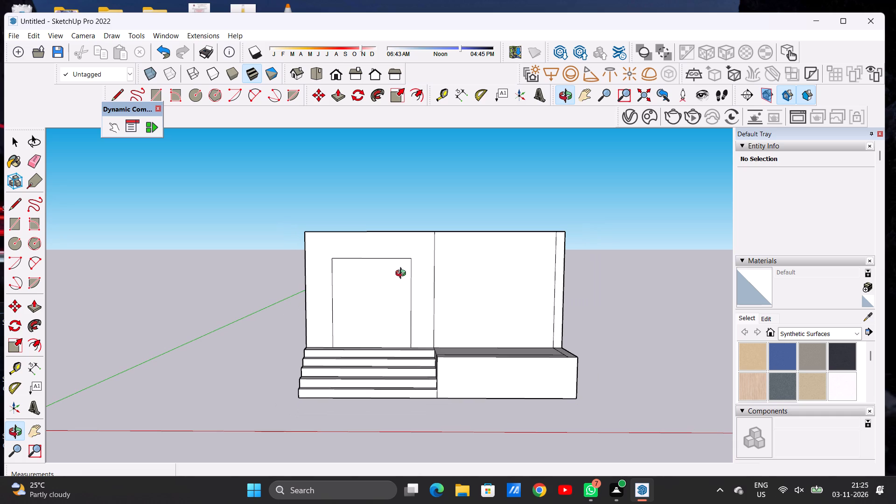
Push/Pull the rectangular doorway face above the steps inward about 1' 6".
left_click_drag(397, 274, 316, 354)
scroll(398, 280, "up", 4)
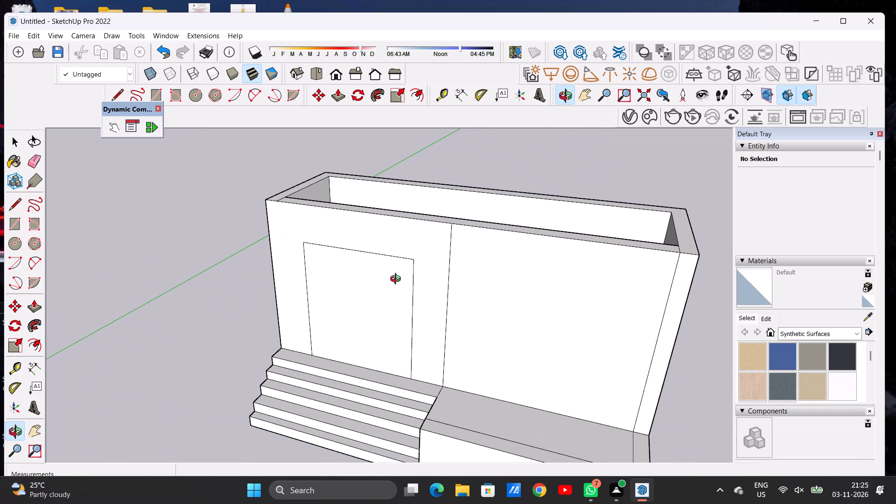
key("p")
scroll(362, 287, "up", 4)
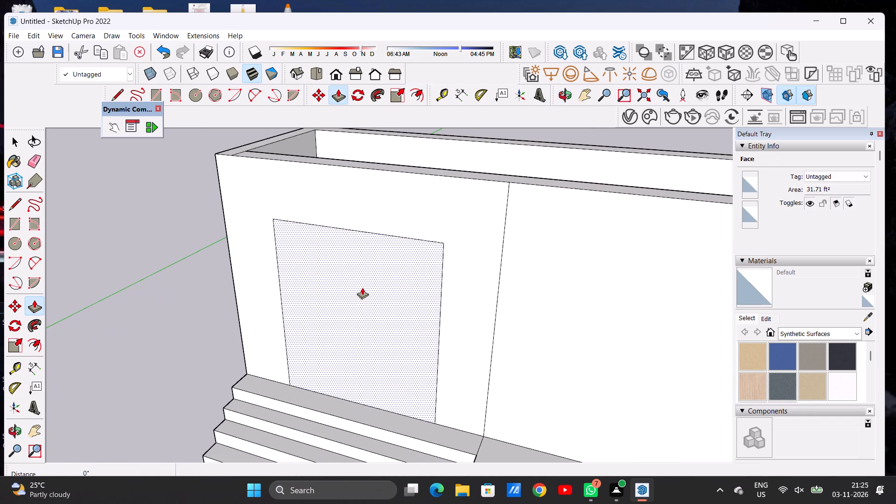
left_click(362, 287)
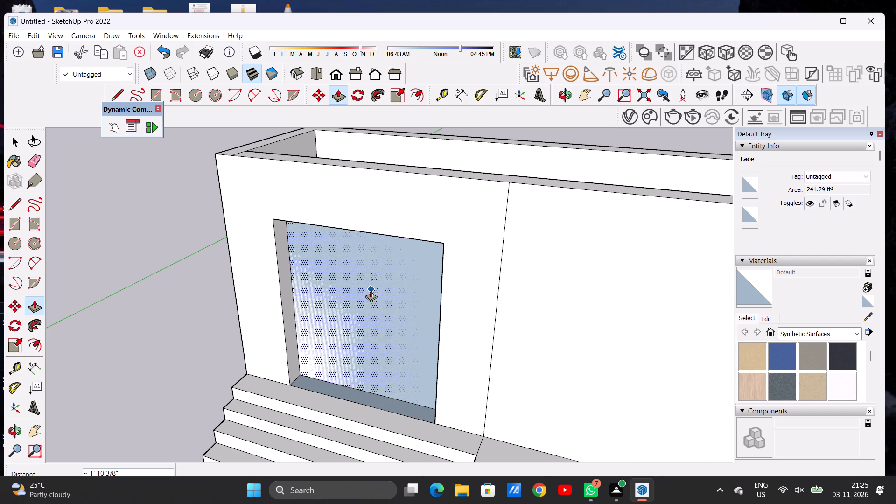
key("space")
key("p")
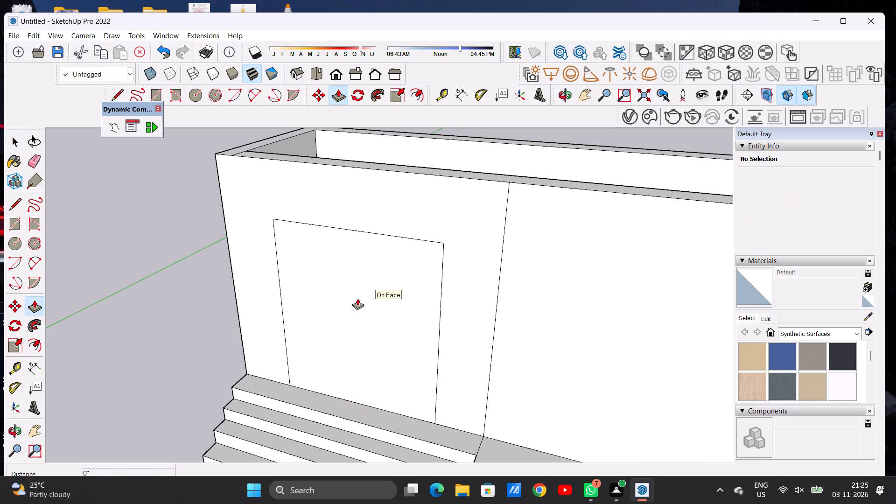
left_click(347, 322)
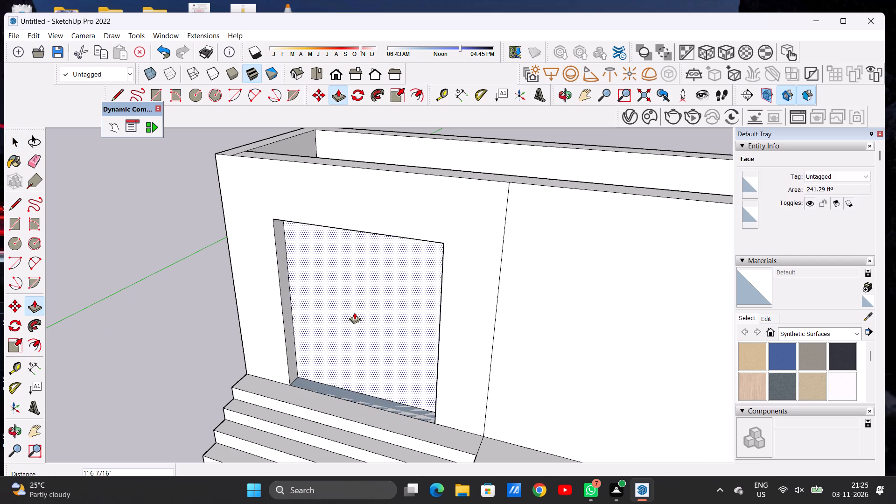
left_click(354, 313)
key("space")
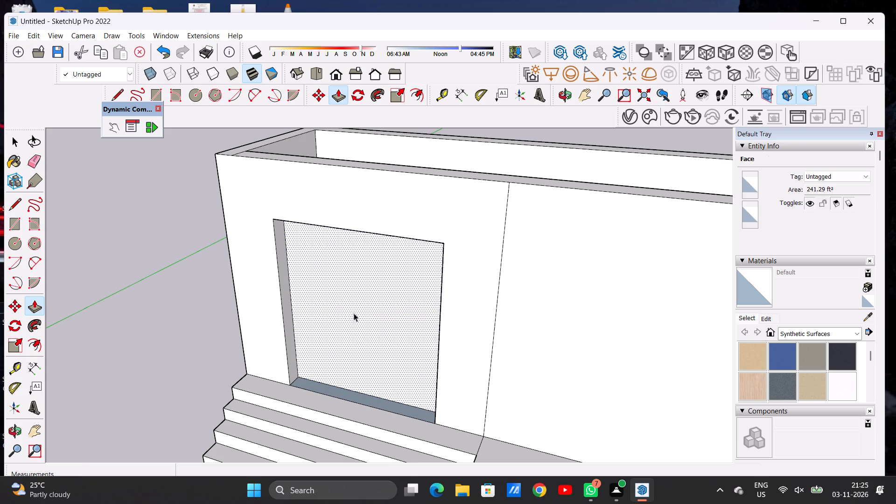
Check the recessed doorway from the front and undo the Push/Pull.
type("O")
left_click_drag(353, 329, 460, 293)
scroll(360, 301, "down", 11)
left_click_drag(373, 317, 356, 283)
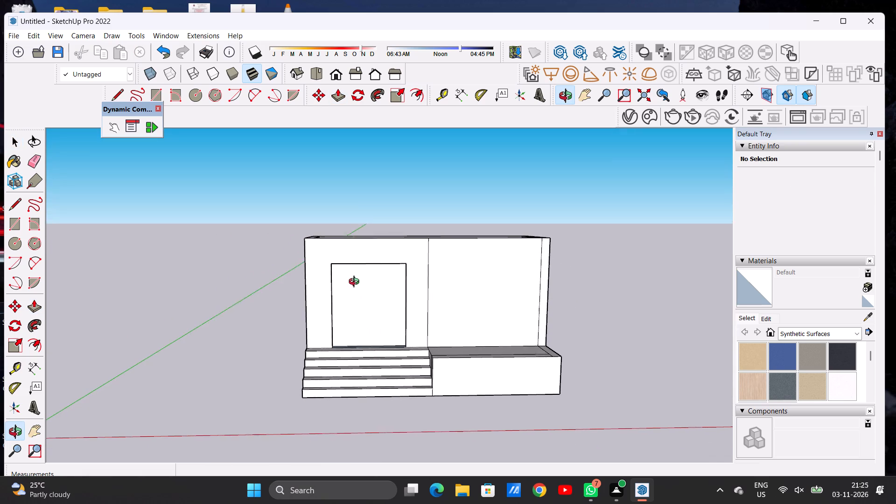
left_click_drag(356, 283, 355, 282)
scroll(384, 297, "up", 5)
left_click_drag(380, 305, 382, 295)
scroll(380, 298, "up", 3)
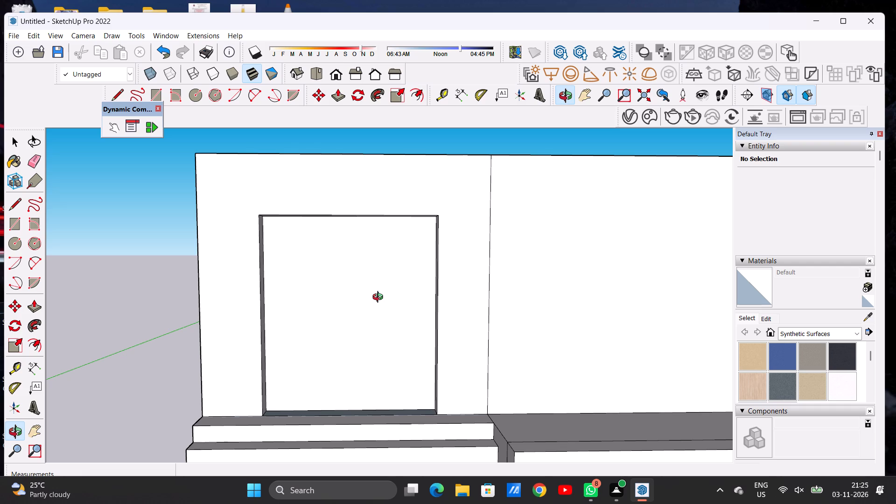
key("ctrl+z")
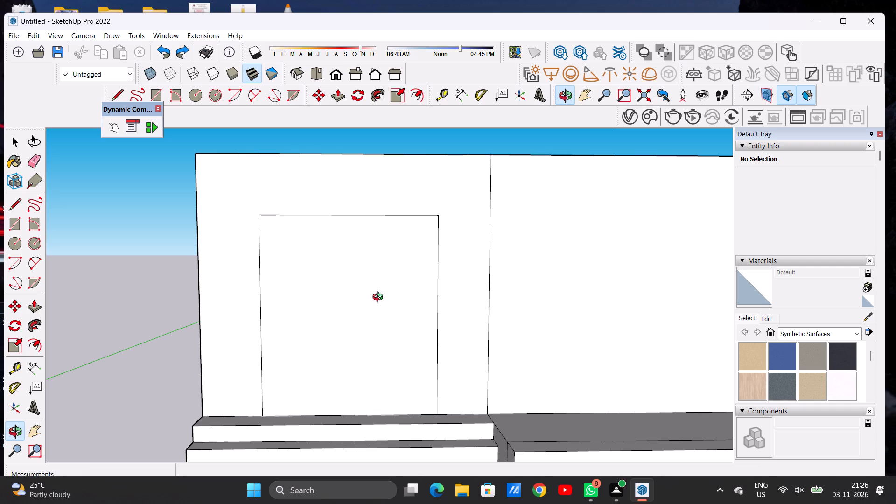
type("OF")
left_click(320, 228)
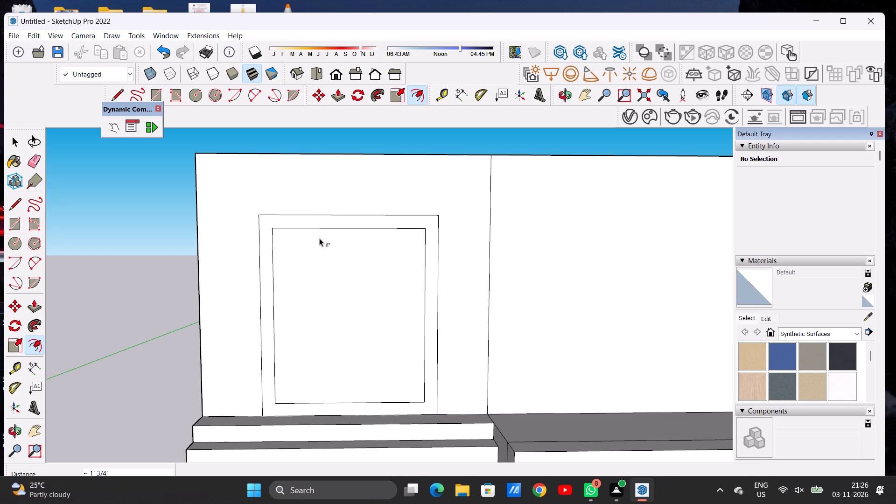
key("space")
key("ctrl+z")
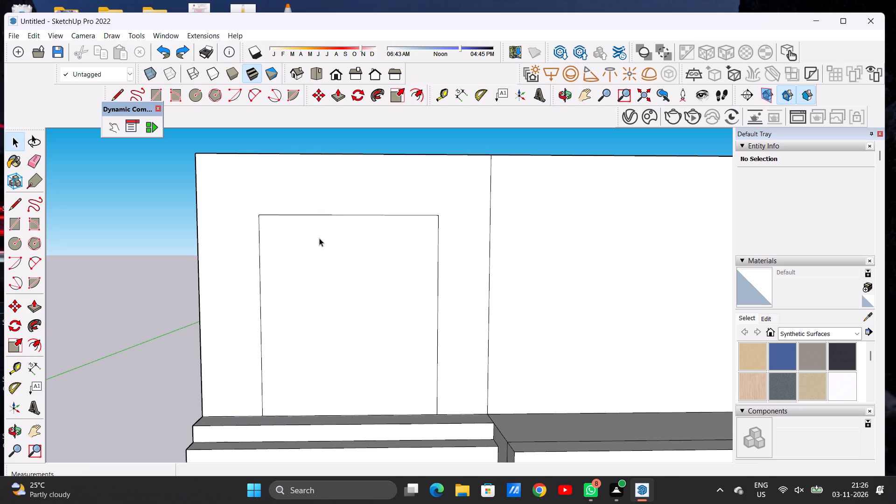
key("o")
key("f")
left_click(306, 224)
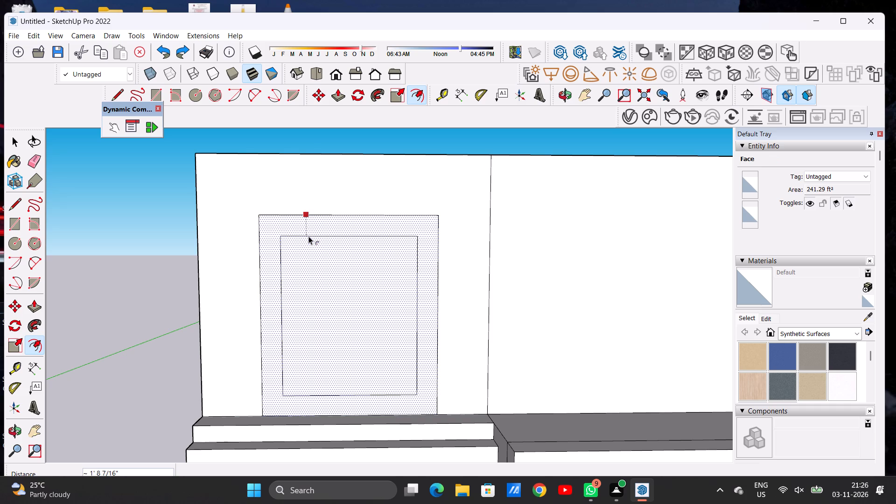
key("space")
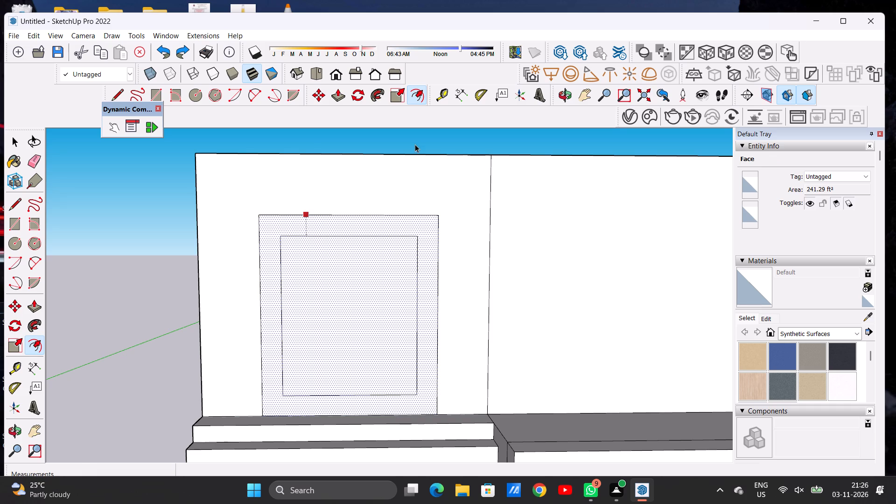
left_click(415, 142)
Draw a three-line inner frame inside the doorway outline, about 15' 3" high and 10' 4" wide, down to the top step.
key("l")
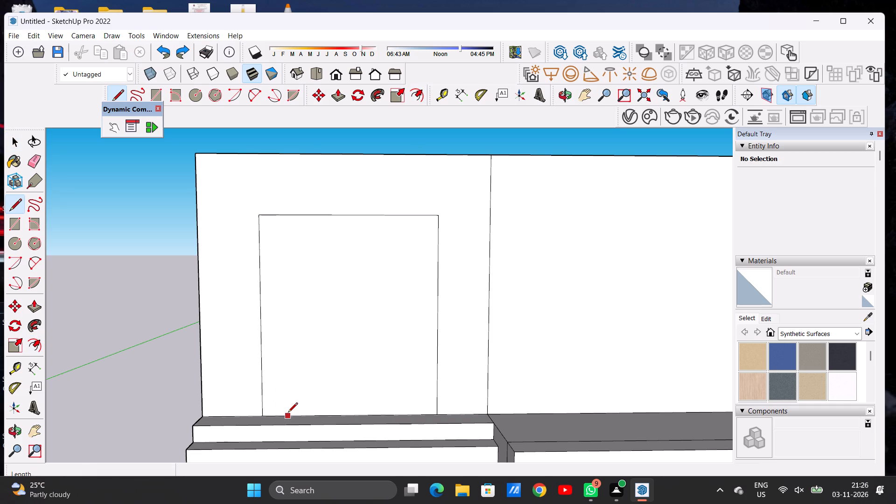
left_click(288, 413)
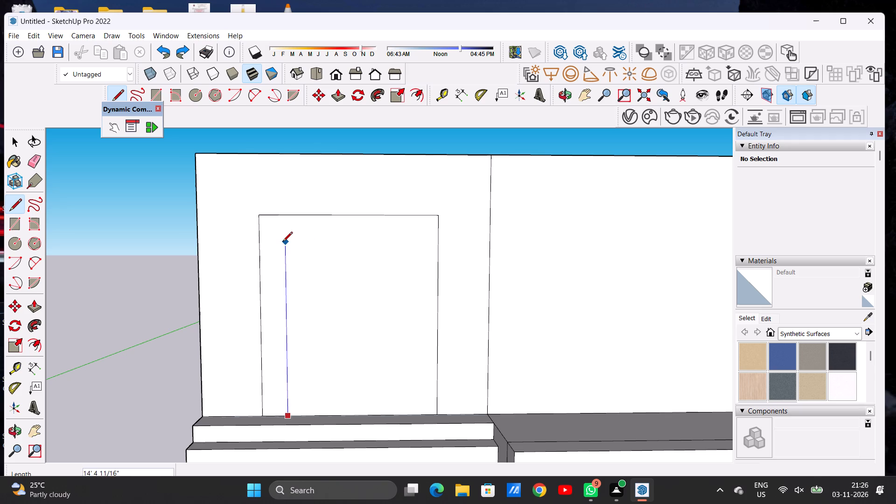
left_click(283, 231)
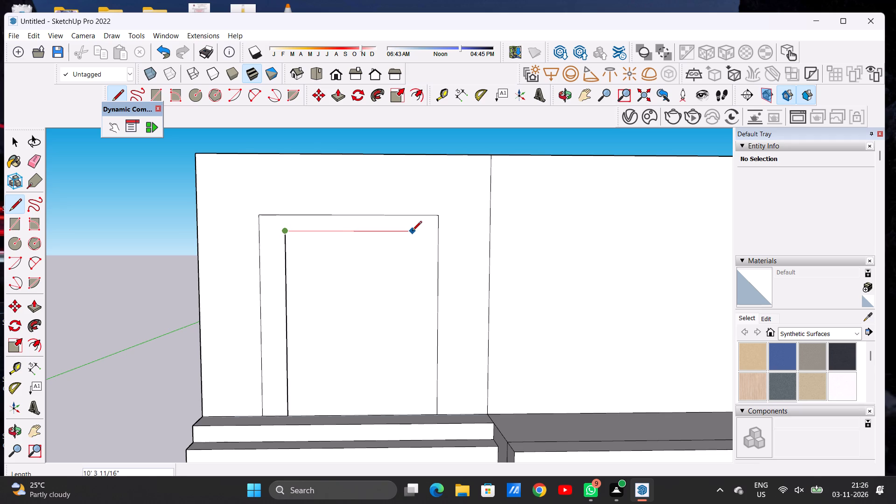
left_click(412, 231)
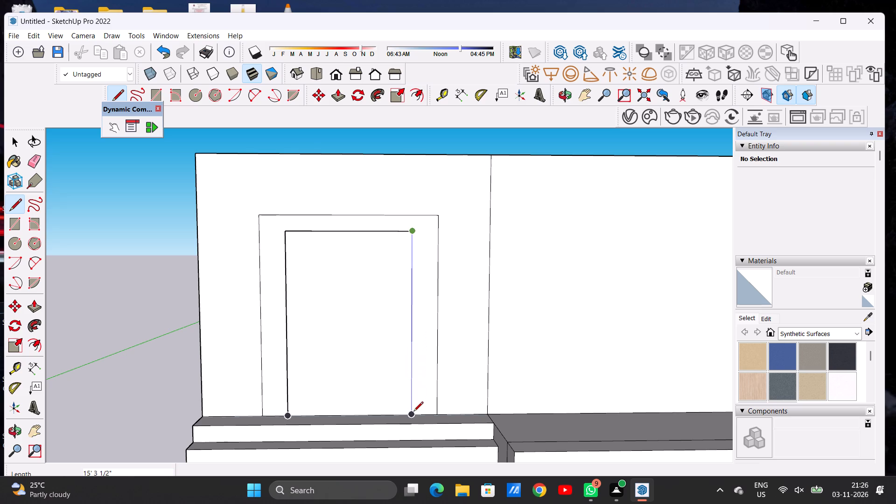
left_click(413, 412)
key("space")
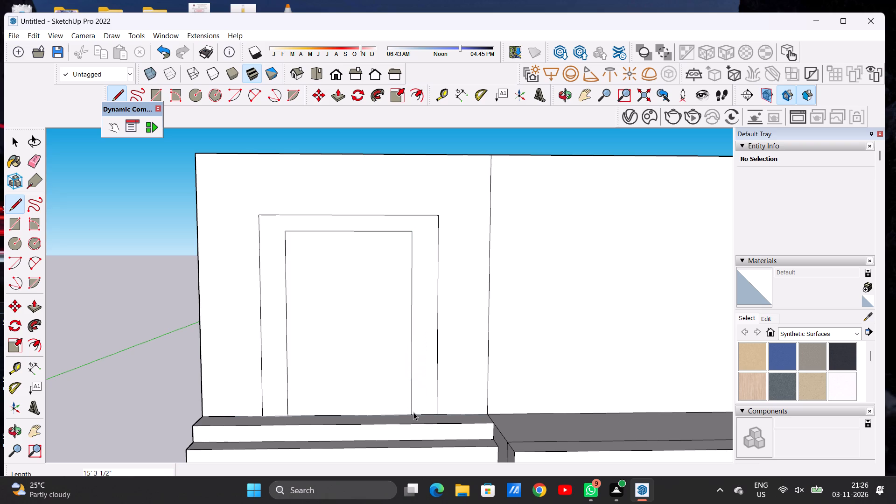
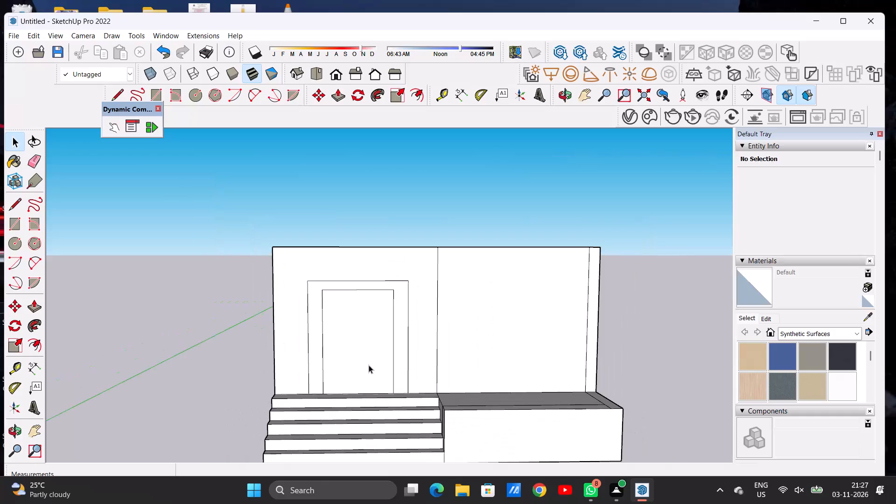
Examine the doorway's outer and inner frame outlines above the steps from front, angled and raised views.
scroll(418, 334, "down", 5)
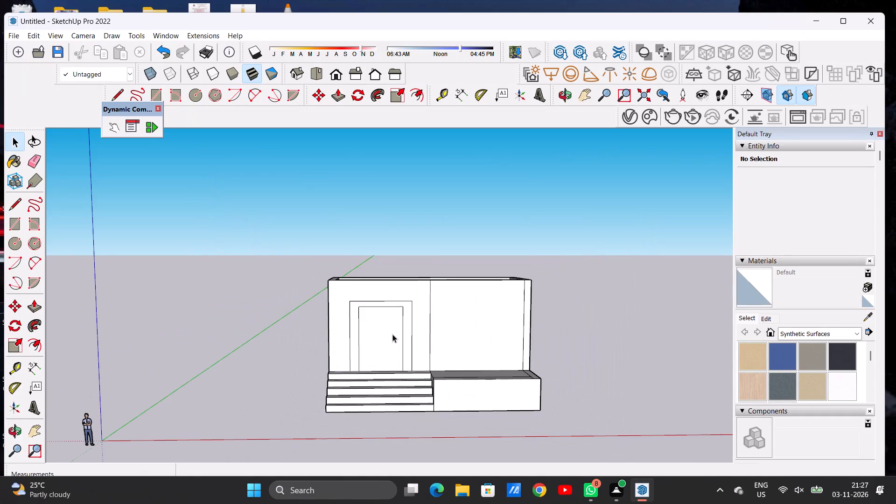
scroll(398, 333, "up", 6)
scroll(369, 322, "down", 4)
scroll(368, 322, "up", 1)
scroll(368, 322, "down", 1)
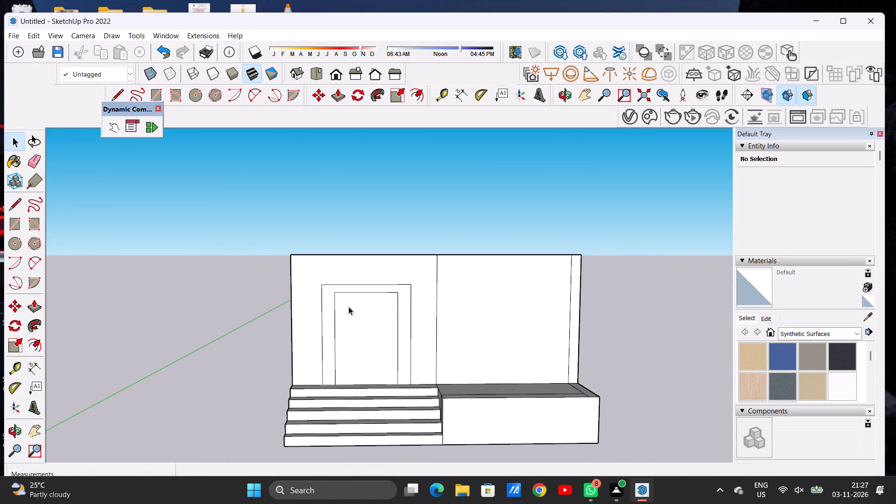
left_click(565, 98)
left_click_drag(434, 345, 366, 345)
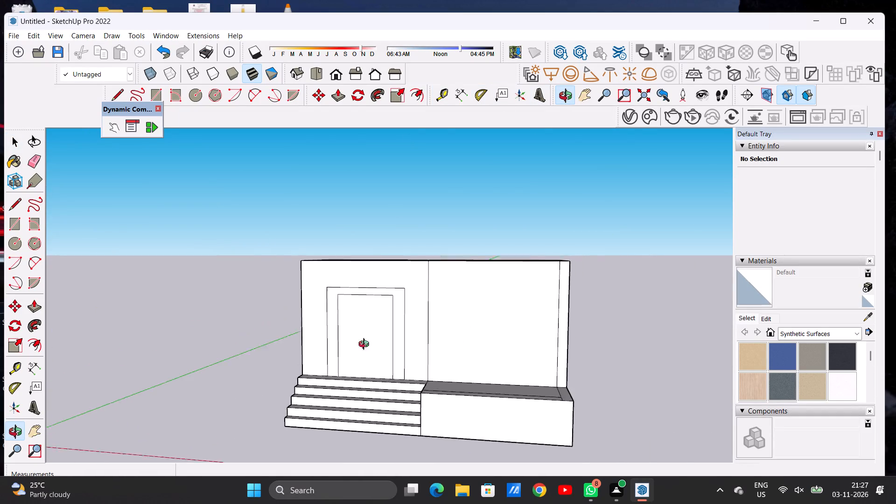
left_click_drag(366, 345, 460, 329)
left_click_drag(457, 316, 423, 372)
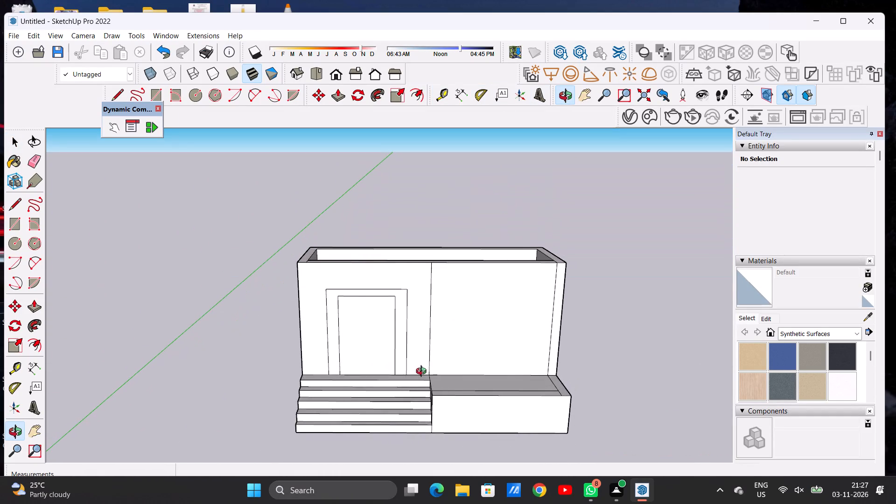
left_click_drag(423, 372, 375, 391)
Push/Pull the face inside the inner doorway frame inward about 1' to recess the door panel.
scroll(377, 320, "up", 5)
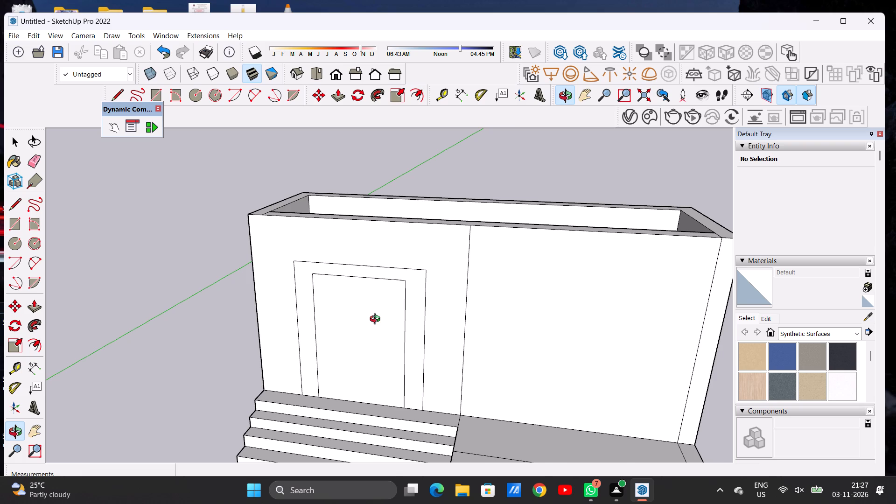
scroll(380, 317, "down", 8)
scroll(371, 323, "up", 2)
scroll(371, 323, "down", 1)
scroll(371, 323, "up", 10)
left_click_drag(365, 301, 348, 328)
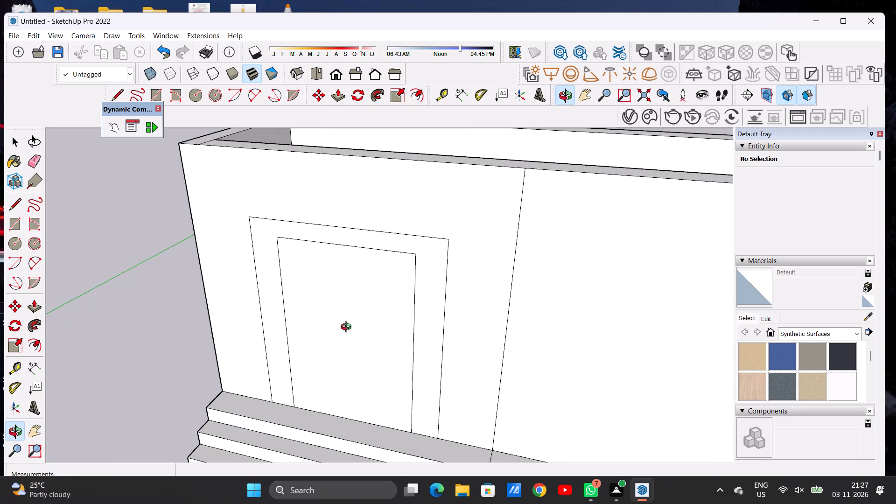
key("p")
left_click(330, 301)
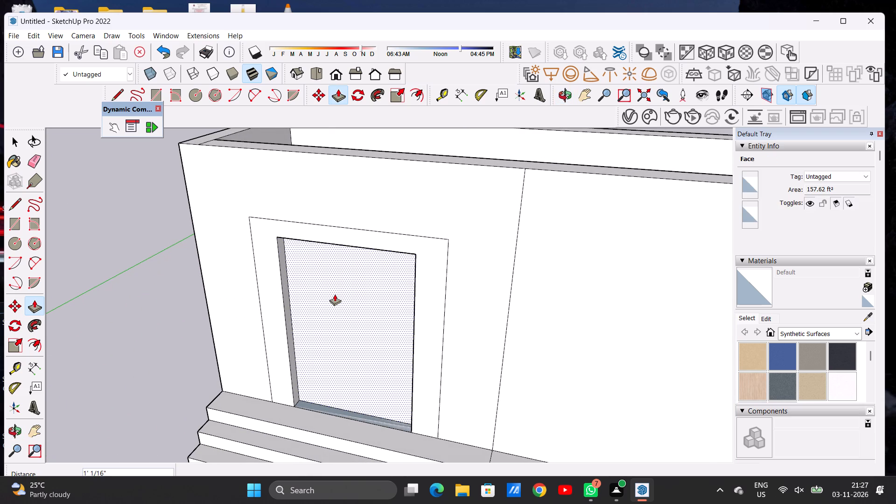
left_click(335, 294)
key("space")
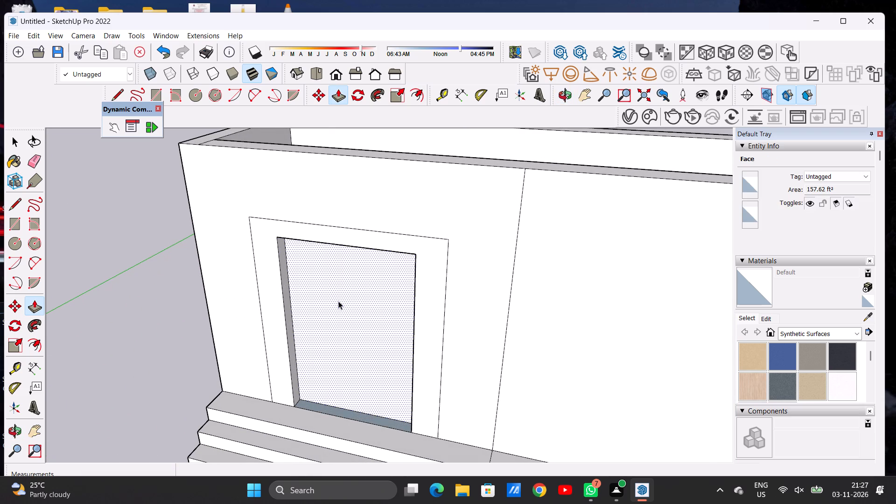
Offset the recessed door panel's edges inward to outline a narrow border around the door.
scroll(342, 308, "down", 7)
key("o")
left_click_drag(349, 322, 419, 266)
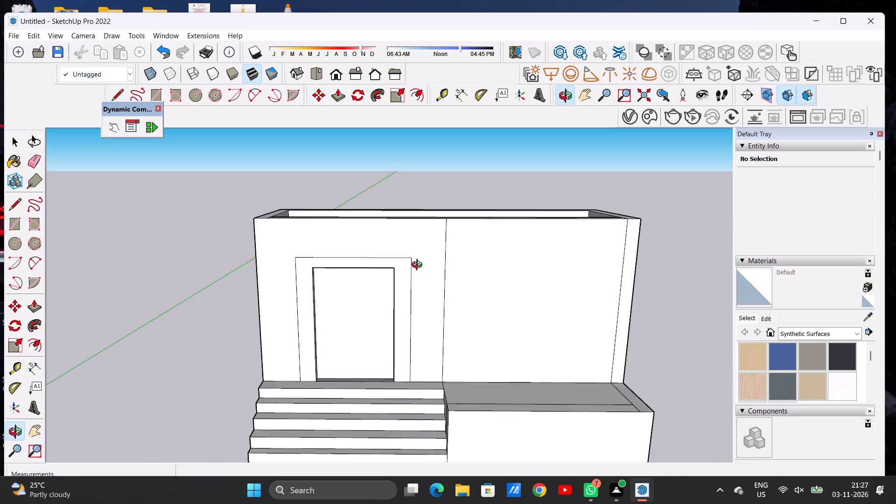
left_click_drag(419, 266, 418, 257)
scroll(385, 298, "up", 4)
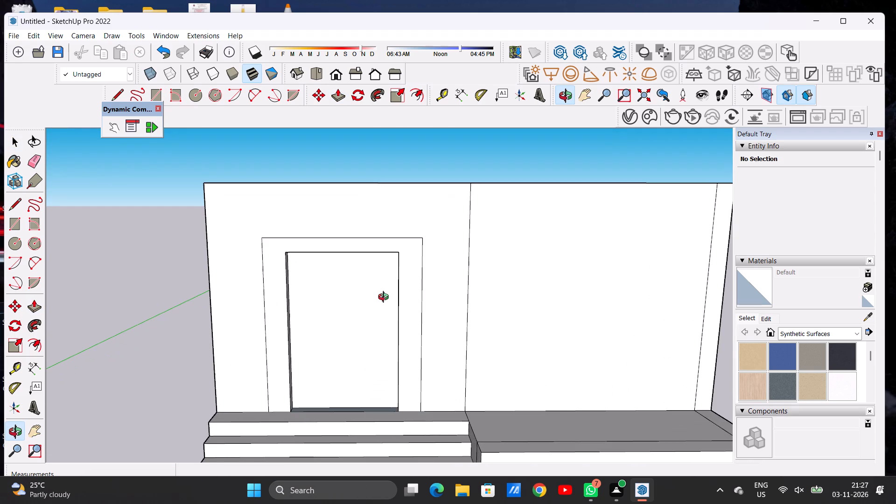
type("OF")
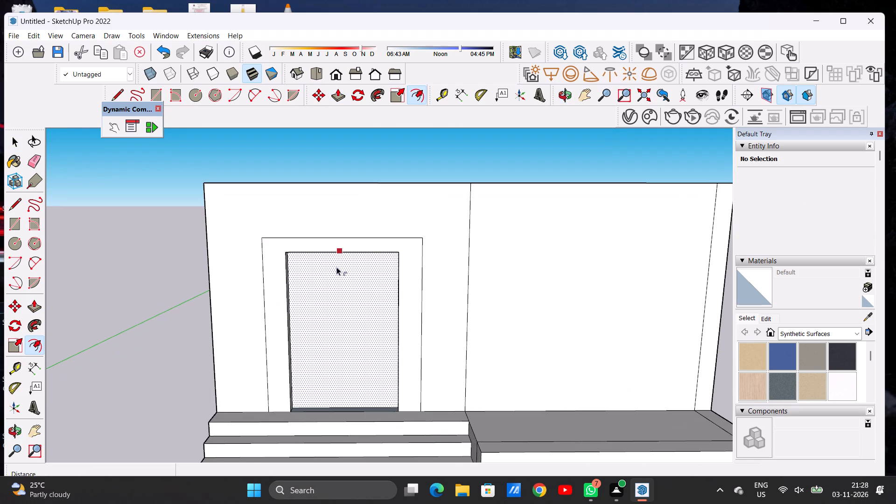
left_click(322, 263)
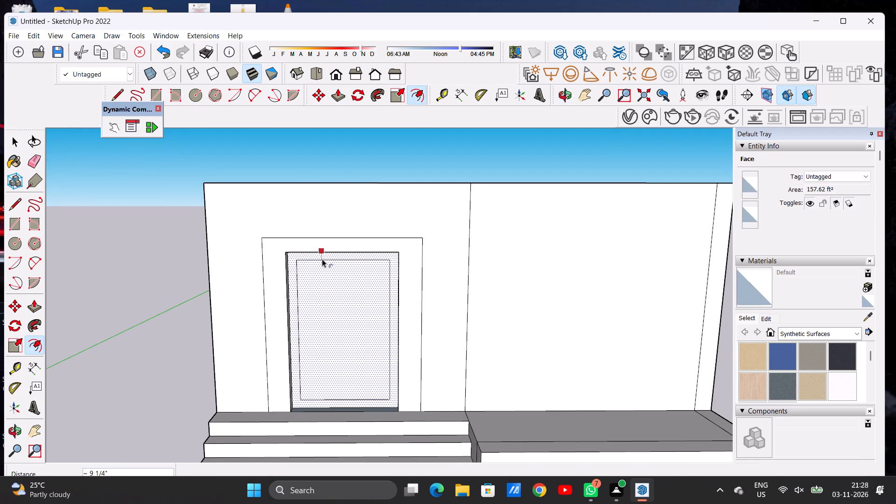
left_click(322, 258)
key("space")
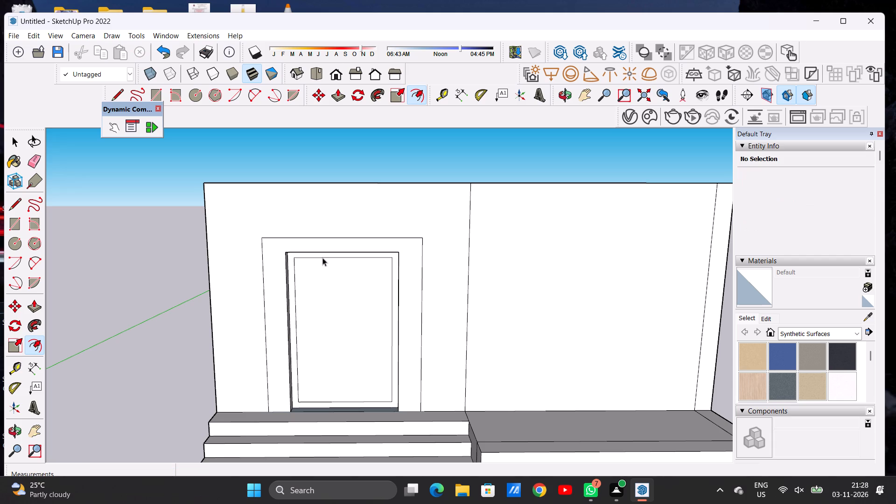
Draw a tall, narrow handle rectangle about 5' 2" by 7" on the door panel, beside its left edge.
type("R")
scroll(321, 319, "up", 6)
scroll(336, 308, "down", 1)
scroll(336, 308, "up", 2)
scroll(336, 308, "down", 8)
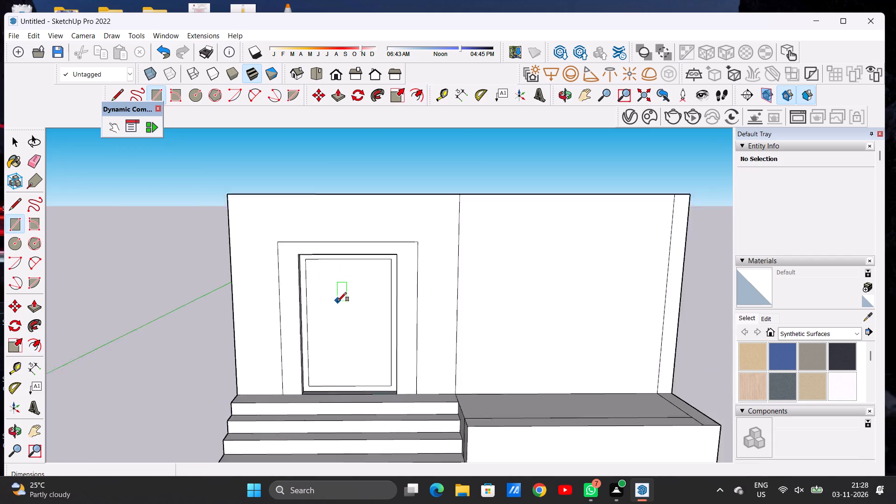
scroll(337, 301, "down", 2)
scroll(337, 301, "up", 1)
scroll(337, 301, "down", 2)
scroll(335, 318, "up", 7)
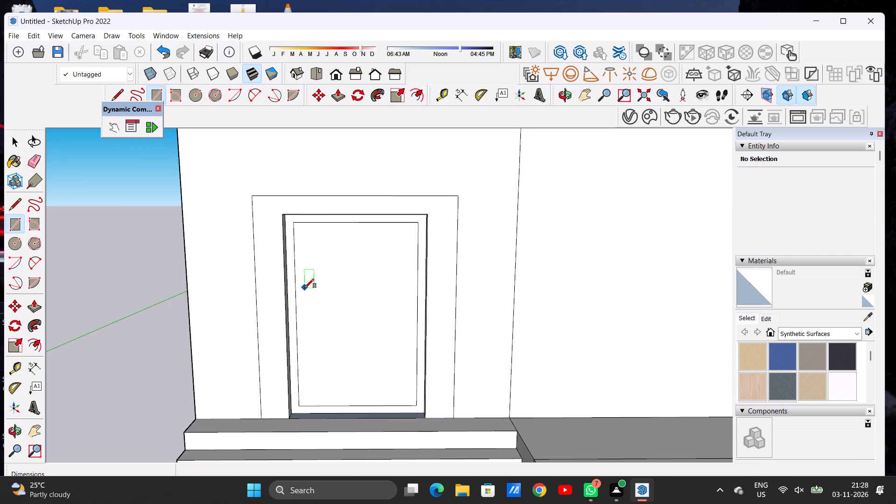
left_click(305, 286)
left_click(313, 284)
left_click(314, 353)
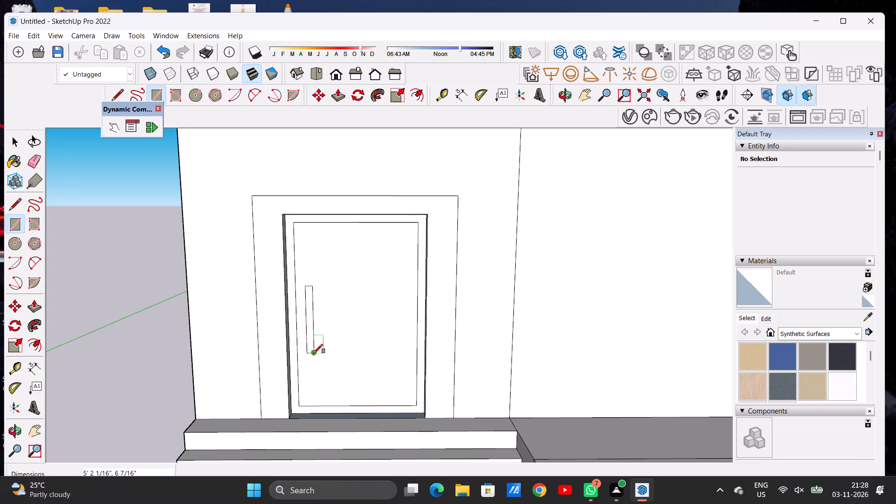
key("space")
Examine the whole building with its door, handle, steps and front ledge from front, both sides and raised views.
scroll(335, 332, "down", 8)
scroll(321, 334, "up", 1)
scroll(321, 308, "down", 7)
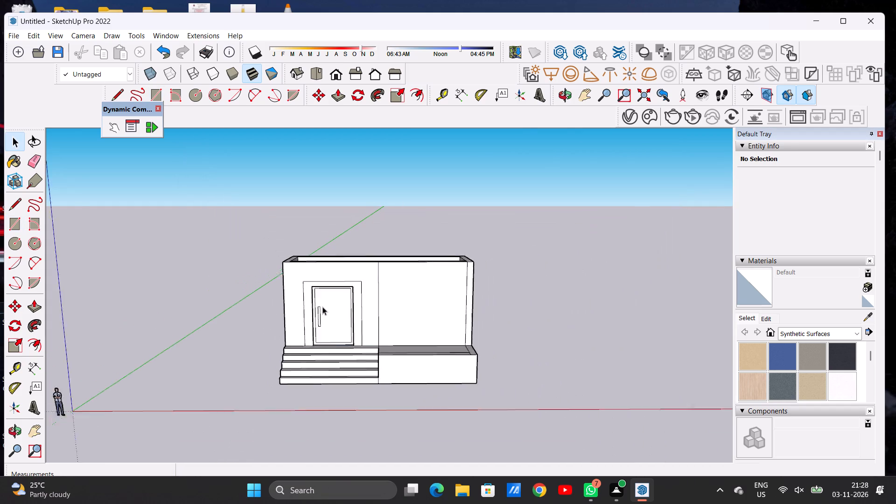
scroll(322, 307, "down", 5)
scroll(338, 314, "up", 6)
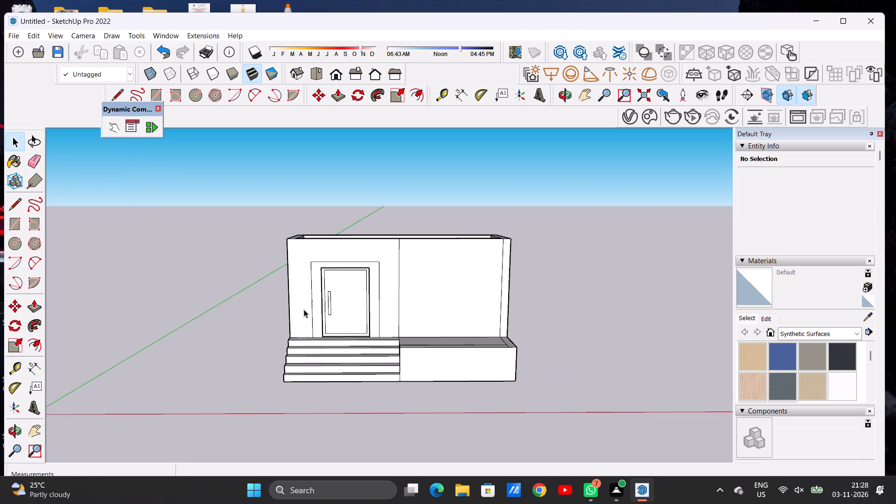
scroll(353, 273, "up", 1)
key("o")
left_click_drag(413, 279, 223, 289)
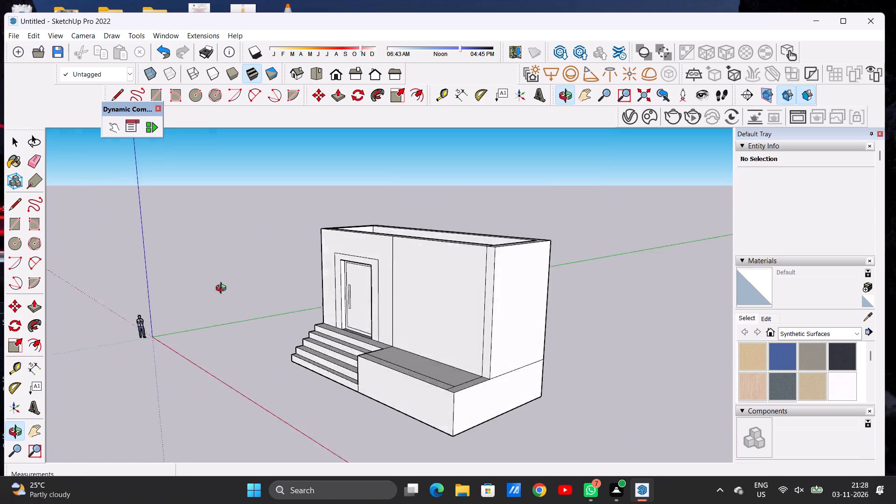
left_click_drag(223, 289, 430, 256)
left_click_drag(423, 256, 419, 274)
left_click_drag(397, 273, 393, 269)
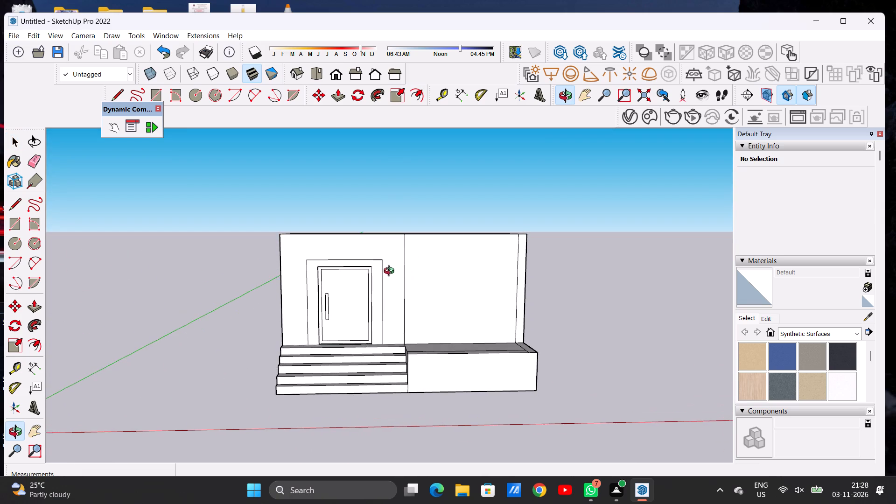
scroll(299, 311, "down", 12)
scroll(330, 323, "up", 6)
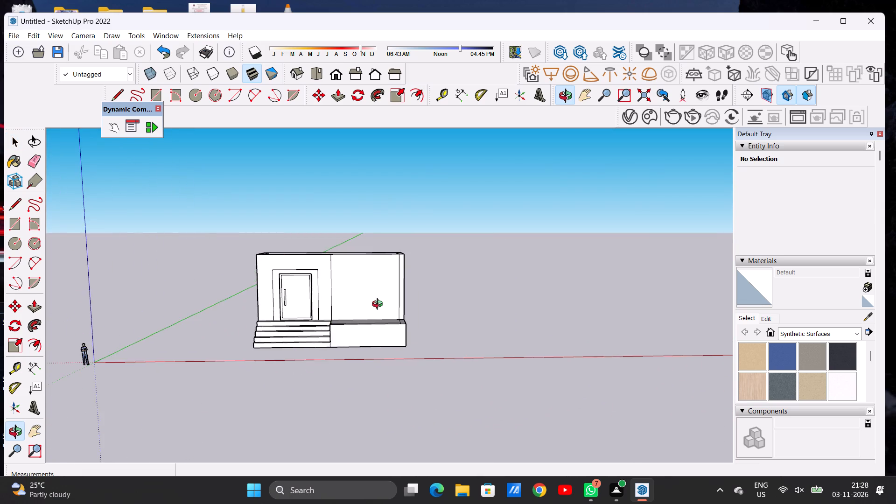
scroll(381, 304, "up", 6)
left_click_drag(380, 315, 375, 292)
left_click(374, 299)
scroll(446, 325, "down", 5)
left_click_drag(369, 330, 353, 339)
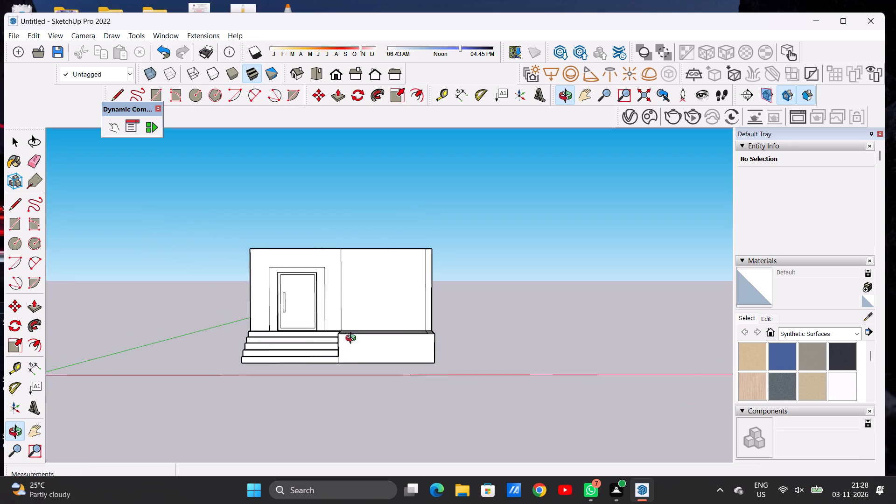
left_click_drag(353, 339, 312, 412)
left_click_drag(333, 361, 546, 326)
scroll(390, 335, "up", 9)
scroll(390, 335, "down", 8)
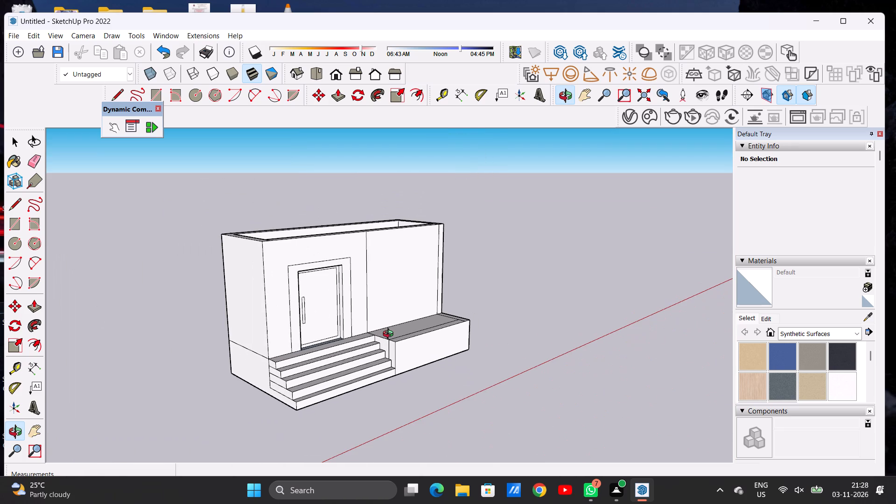
left_click_drag(413, 343, 286, 371)
left_click_drag(418, 355, 370, 399)
scroll(327, 333, "down", 6)
left_click_drag(387, 335, 387, 368)
scroll(406, 340, "up", 2)
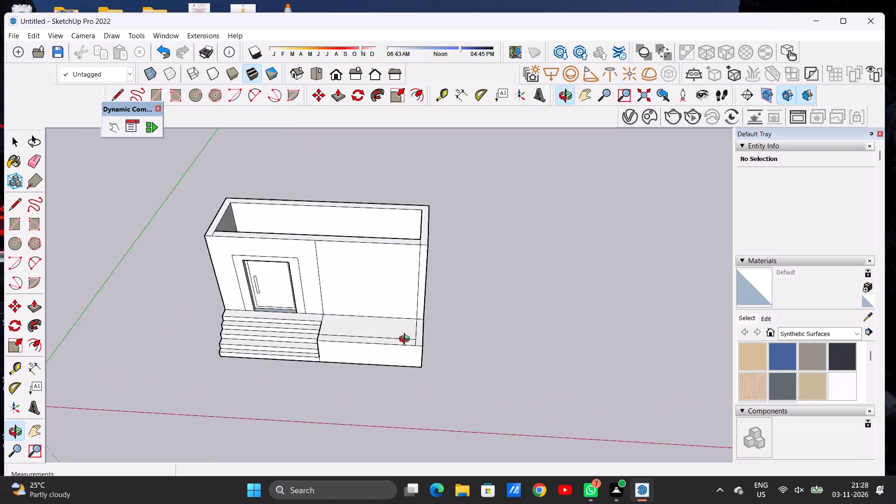
scroll(406, 340, "up", 8)
left_click_drag(406, 350, 375, 344)
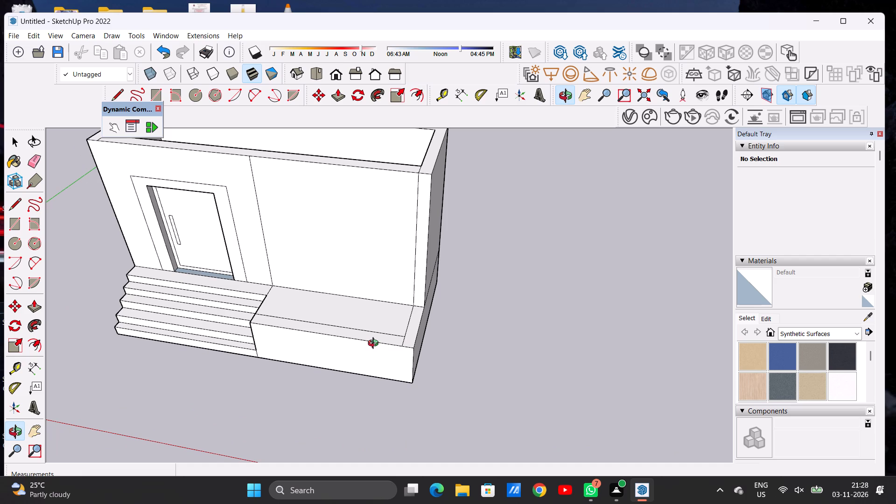
scroll(395, 339, "down", 2)
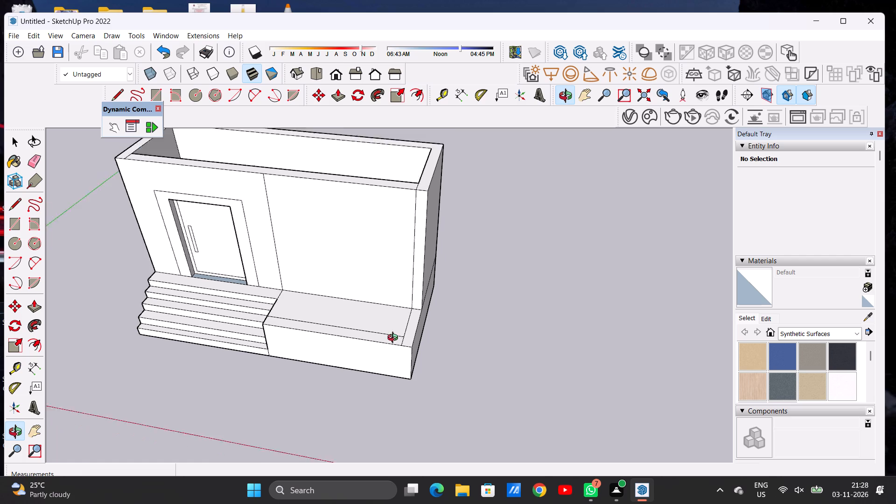
scroll(395, 339, "down", 3)
left_click_drag(371, 334, 394, 344)
scroll(473, 330, "down", 4)
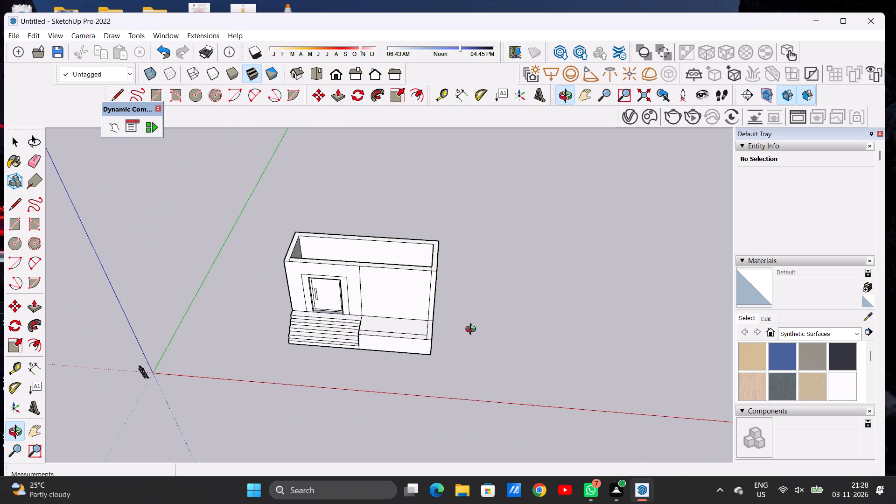
scroll(473, 330, "down", 1)
Draw two short lines on the front ledge's rim: about 1' 11" across it near the steps, and about 1' 7" from its inner corner to the outer side edge.
scroll(383, 344, "up", 7)
left_click_drag(346, 336, 350, 384)
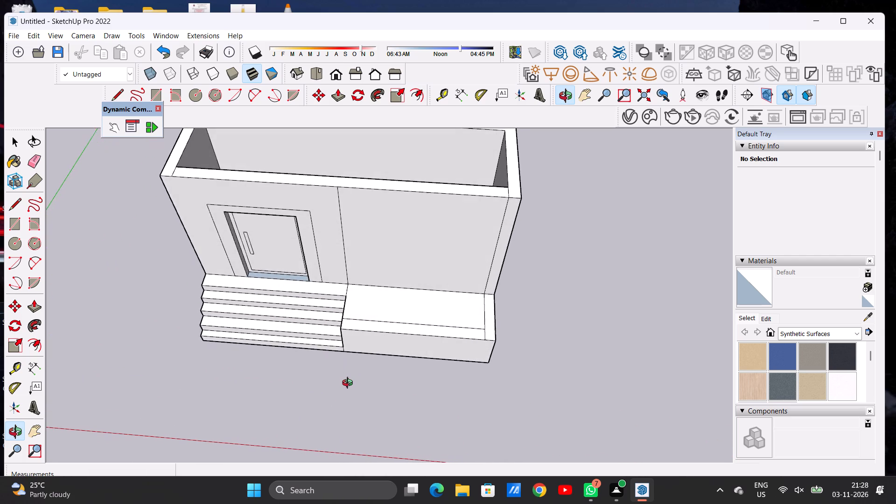
left_click_drag(350, 384, 355, 390)
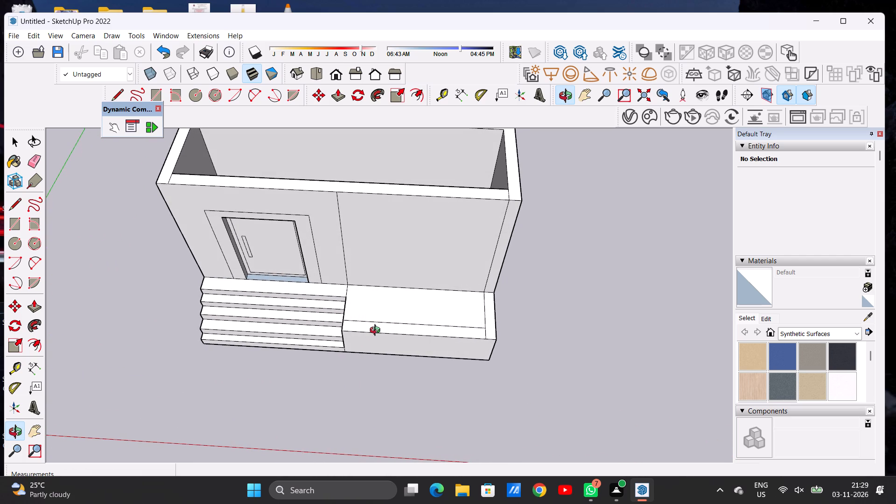
scroll(377, 331, "up", 1)
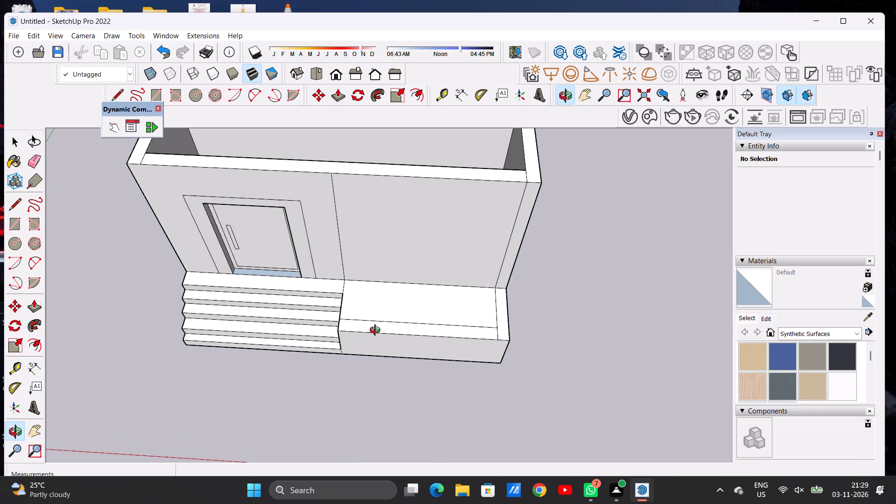
key("l")
scroll(368, 326, "up", 2)
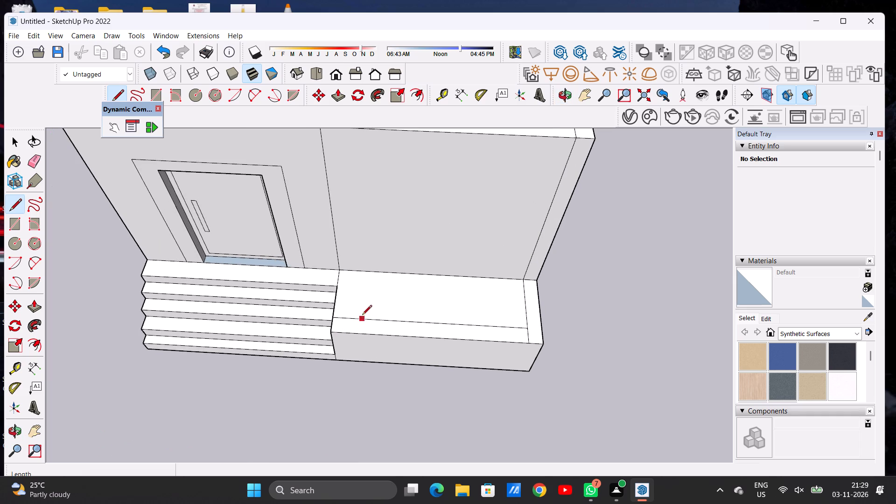
left_click(357, 321)
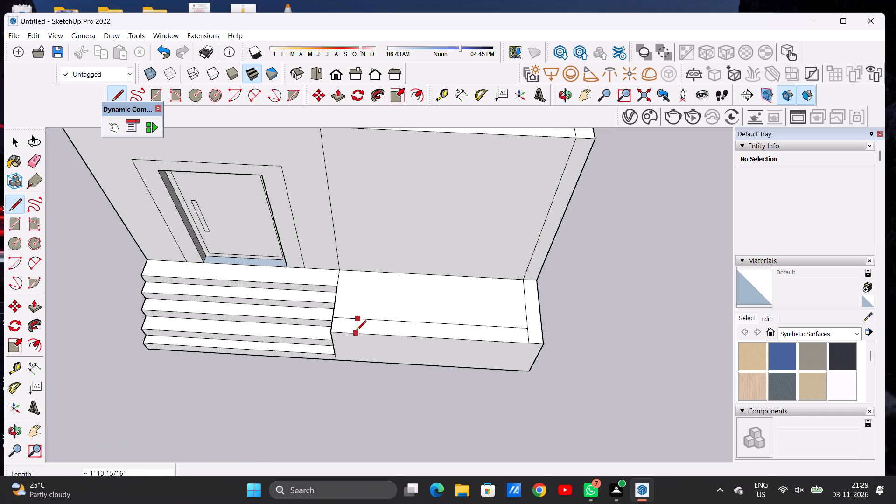
left_click(357, 331)
left_click(525, 329)
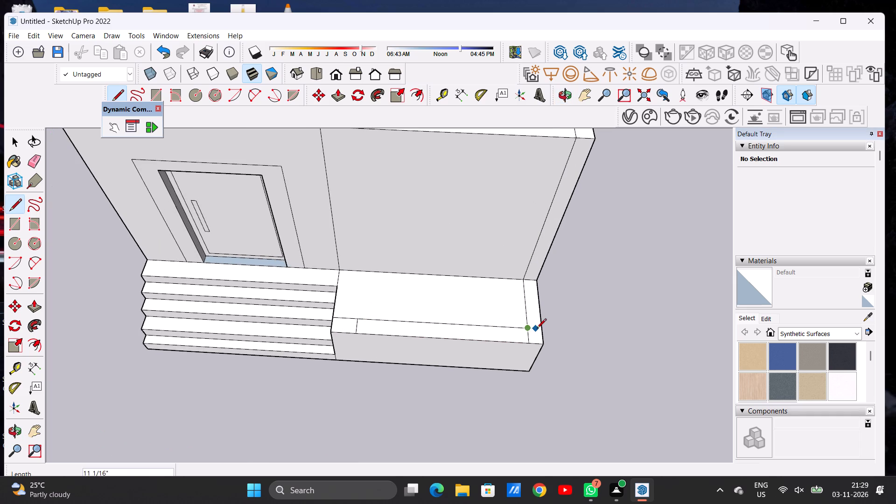
left_click(541, 329)
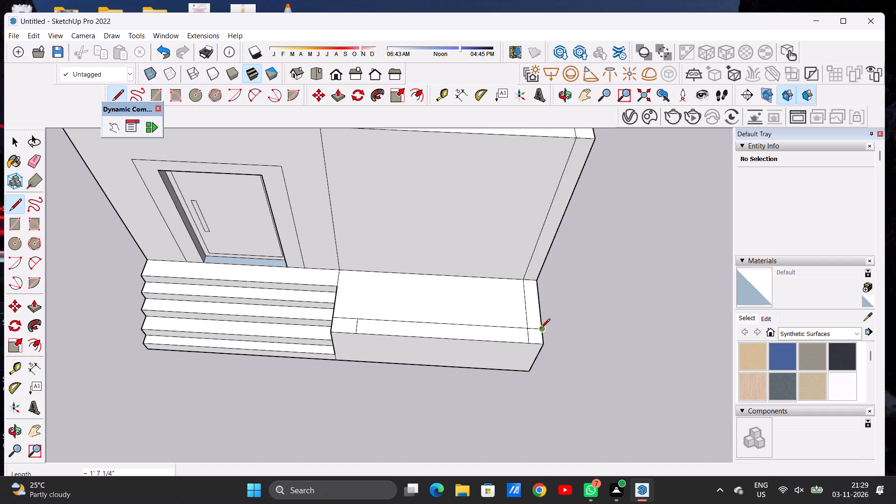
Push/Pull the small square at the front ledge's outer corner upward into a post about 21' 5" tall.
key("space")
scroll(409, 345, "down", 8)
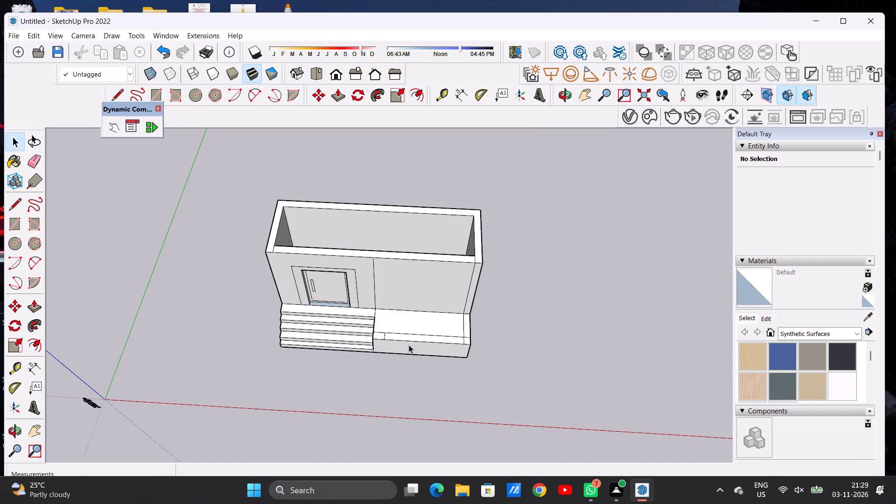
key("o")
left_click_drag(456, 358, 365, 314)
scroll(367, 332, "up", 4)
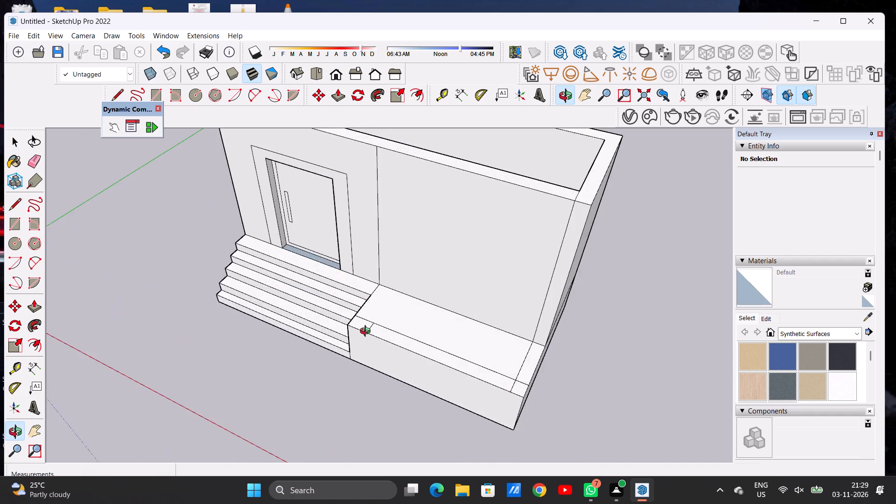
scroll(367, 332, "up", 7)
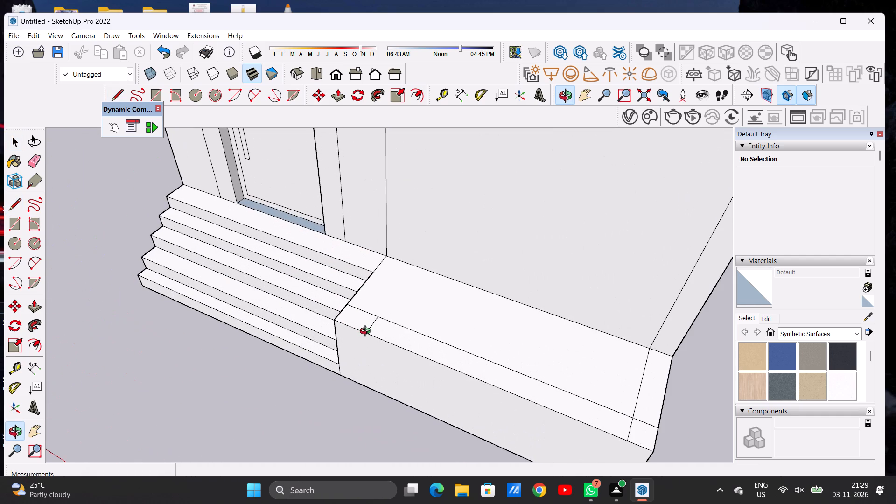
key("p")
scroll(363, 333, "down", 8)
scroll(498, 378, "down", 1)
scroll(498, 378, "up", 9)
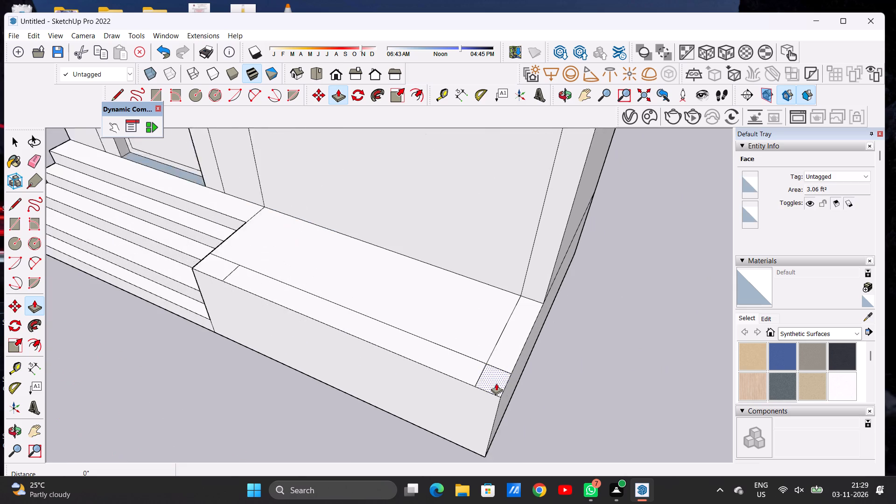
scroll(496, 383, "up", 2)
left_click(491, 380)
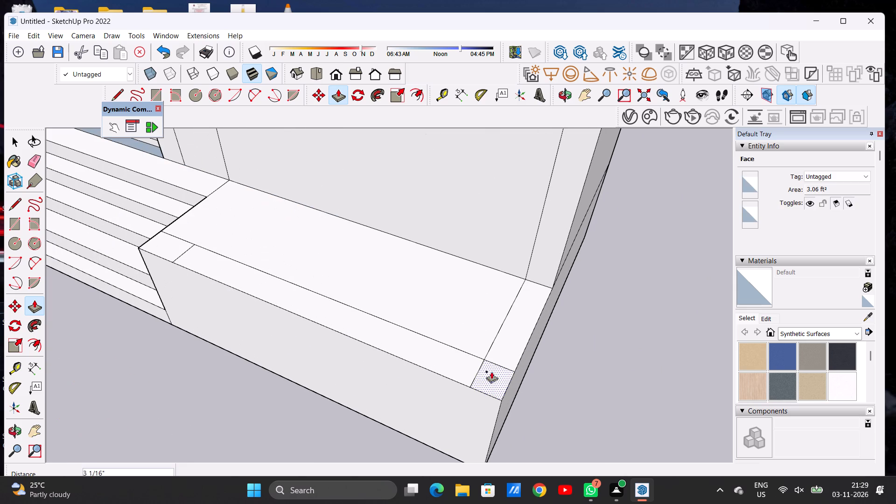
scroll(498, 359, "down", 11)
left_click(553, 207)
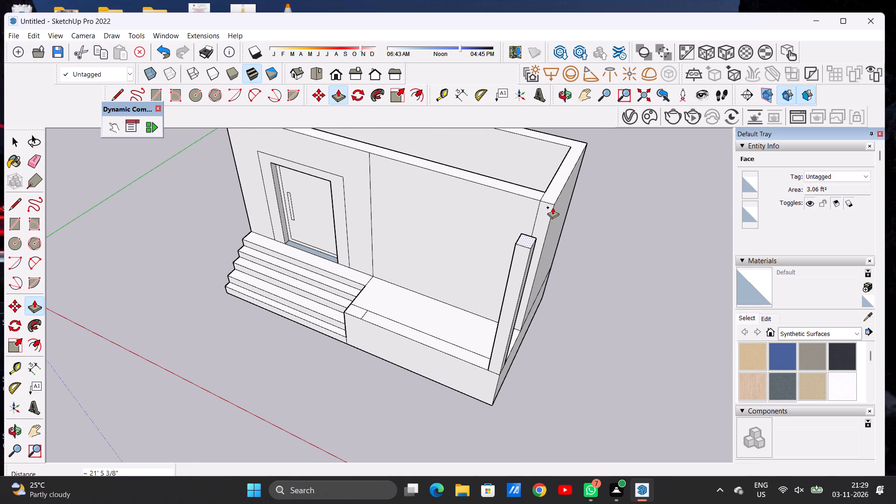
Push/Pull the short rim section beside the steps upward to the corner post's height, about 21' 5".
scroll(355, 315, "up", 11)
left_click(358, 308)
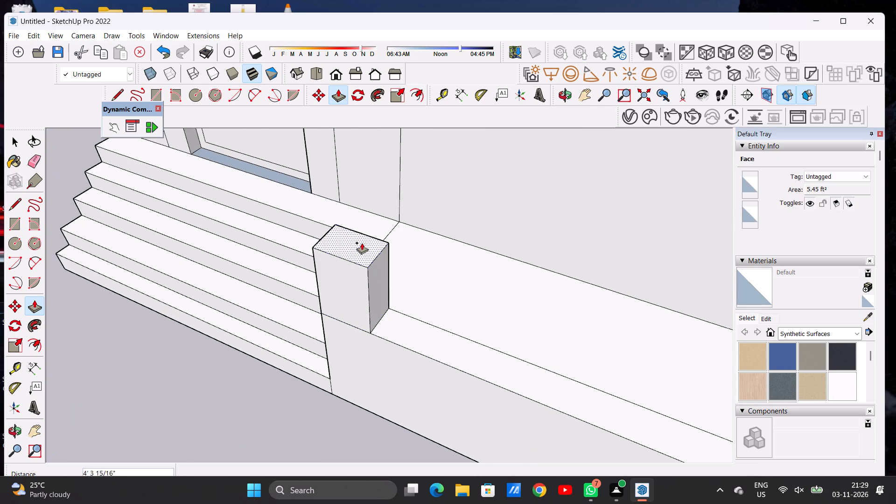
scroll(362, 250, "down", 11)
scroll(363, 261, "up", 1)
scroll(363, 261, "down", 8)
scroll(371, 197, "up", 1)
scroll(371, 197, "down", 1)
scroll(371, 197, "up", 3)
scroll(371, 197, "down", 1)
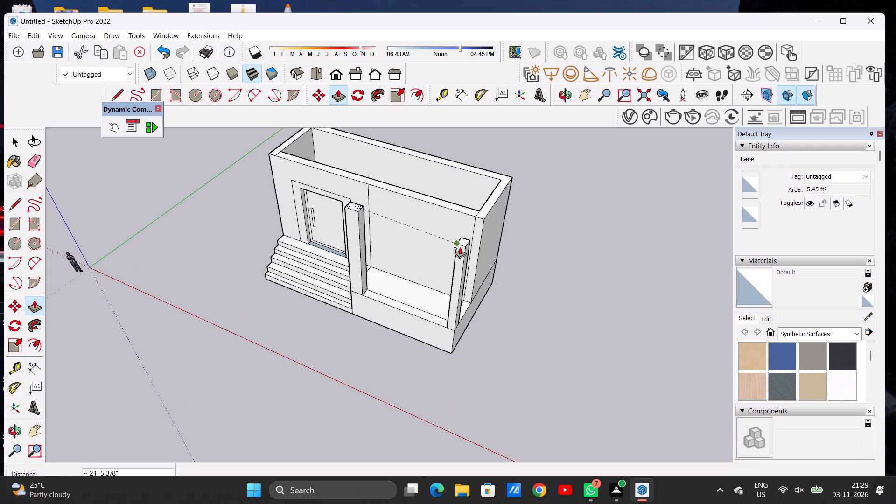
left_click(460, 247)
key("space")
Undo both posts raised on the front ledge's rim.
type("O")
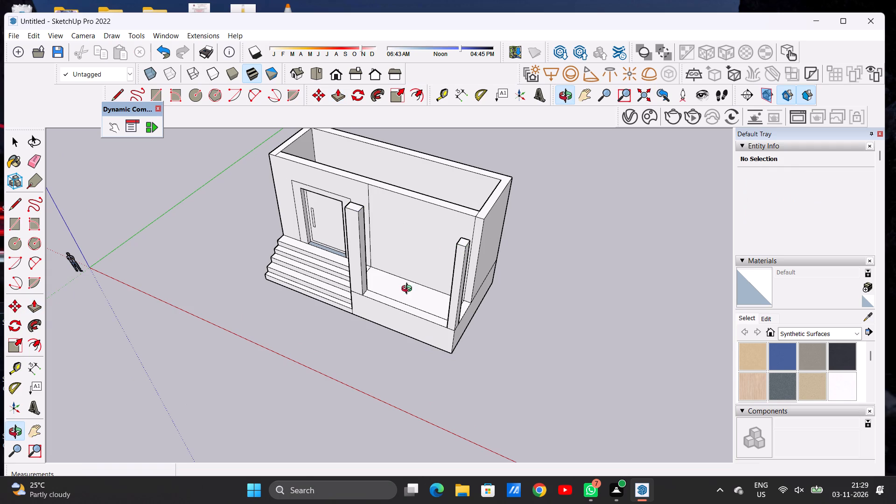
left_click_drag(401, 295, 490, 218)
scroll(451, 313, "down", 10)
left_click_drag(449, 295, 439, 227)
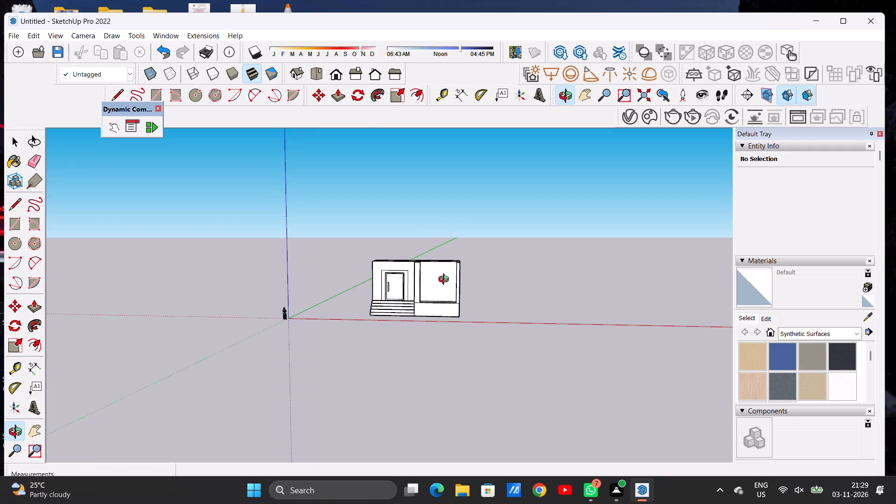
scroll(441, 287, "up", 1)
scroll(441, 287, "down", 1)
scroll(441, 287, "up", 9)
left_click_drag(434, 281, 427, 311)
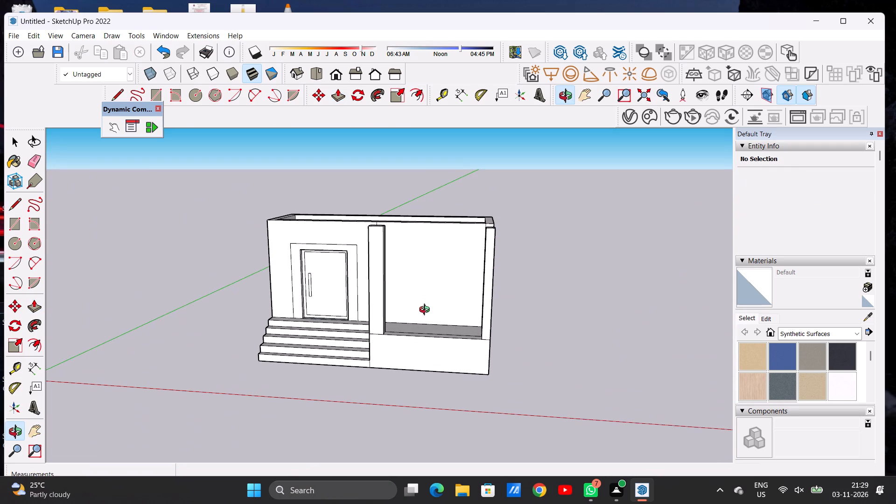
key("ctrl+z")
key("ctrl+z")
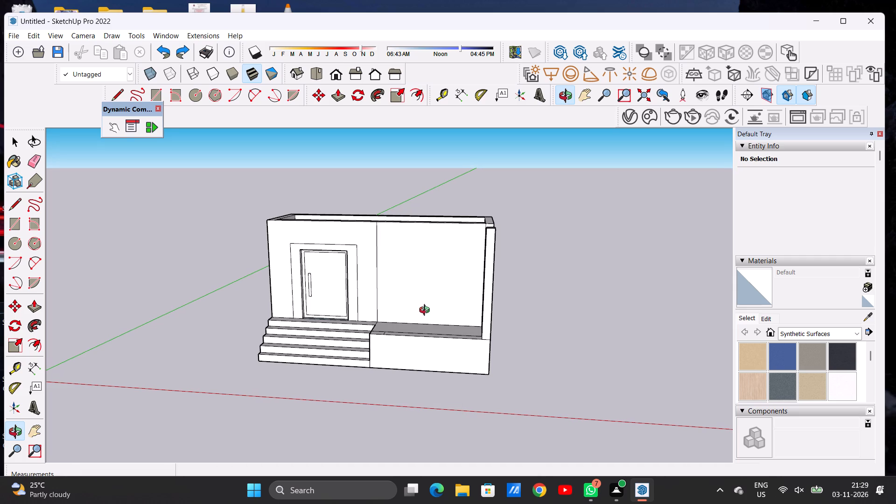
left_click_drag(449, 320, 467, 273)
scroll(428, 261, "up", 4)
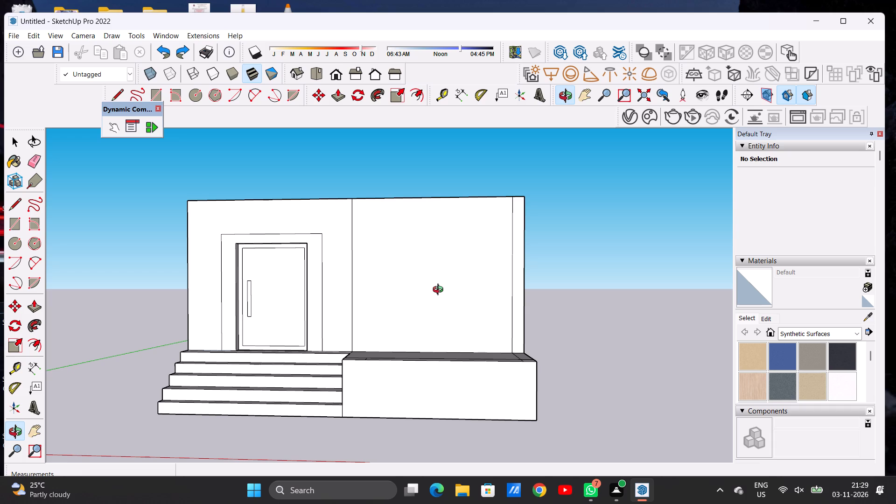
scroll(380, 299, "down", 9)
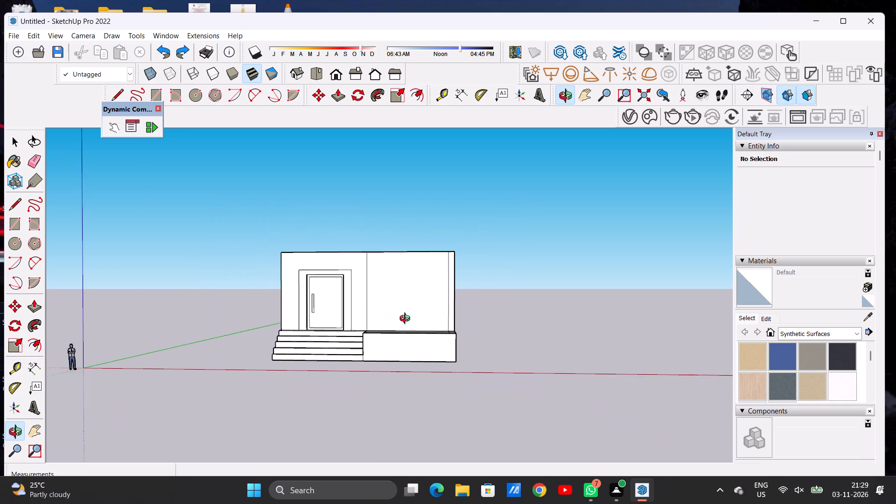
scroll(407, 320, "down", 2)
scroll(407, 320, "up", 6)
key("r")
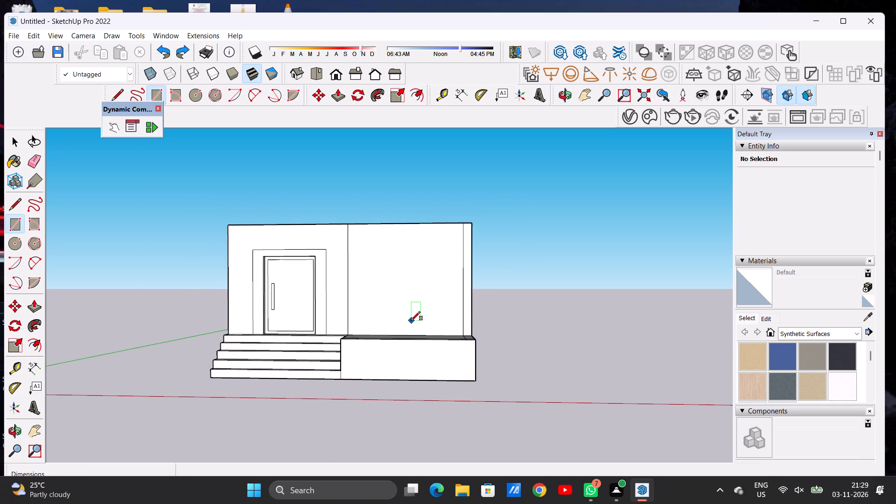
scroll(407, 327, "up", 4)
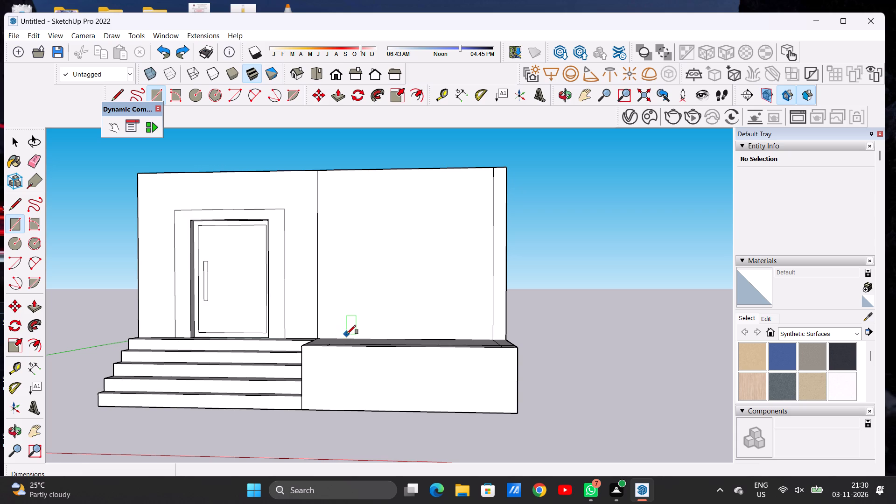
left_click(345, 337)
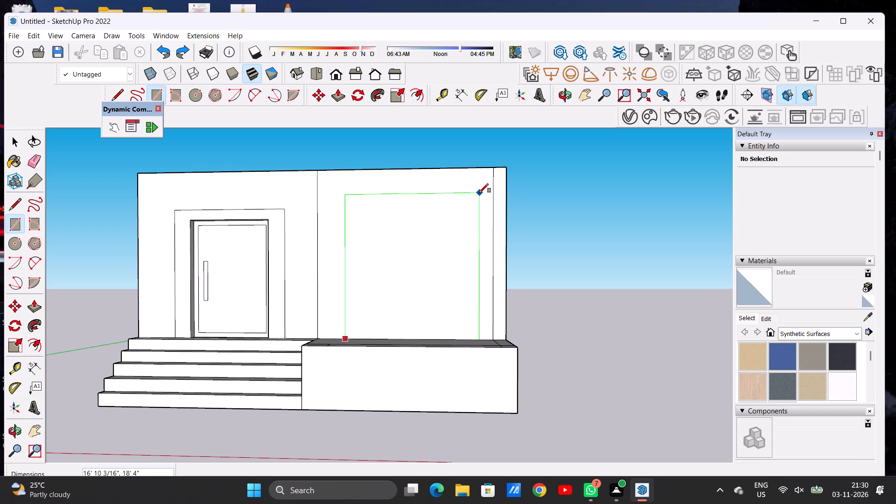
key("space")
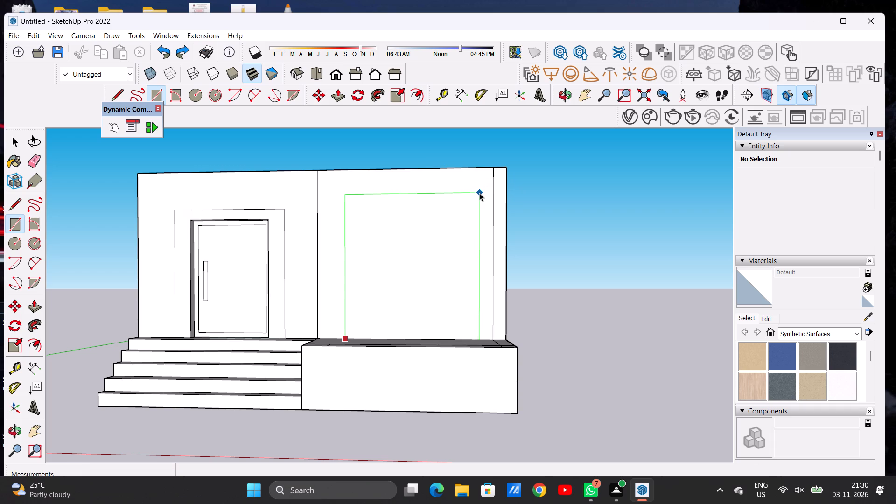
Draw a rectangle about 15' 10" by 17' 10" on the front wall above the ledge, starting at the wall's base.
type("R")
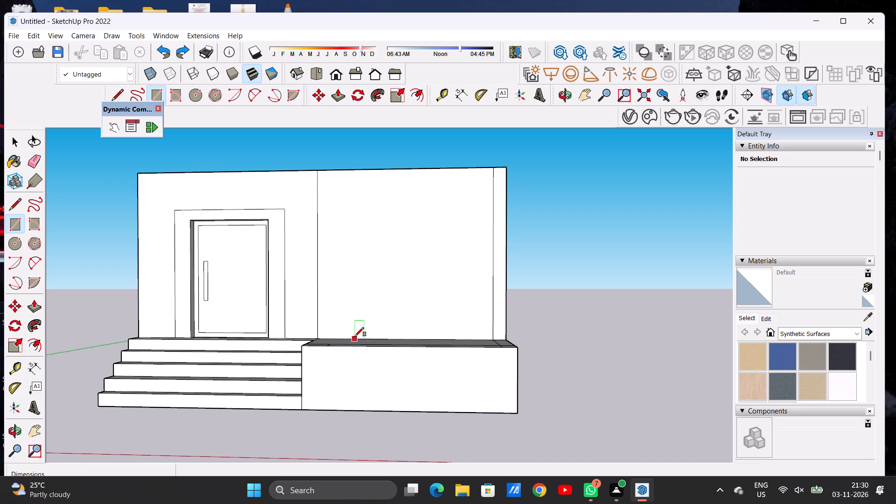
left_click(355, 336)
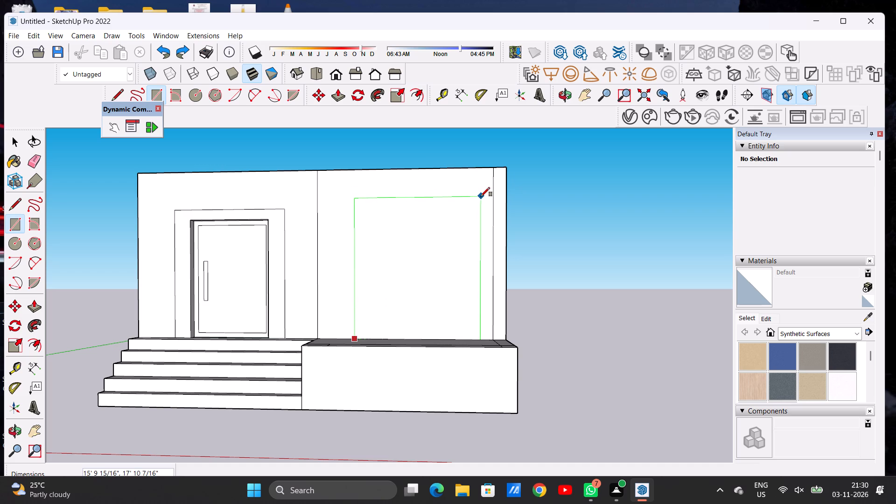
left_click(481, 196)
key("space")
Draw a horizontal line about 15' 10" long across the new wall rectangle, slightly below its top edge.
scroll(292, 357, "down", 5)
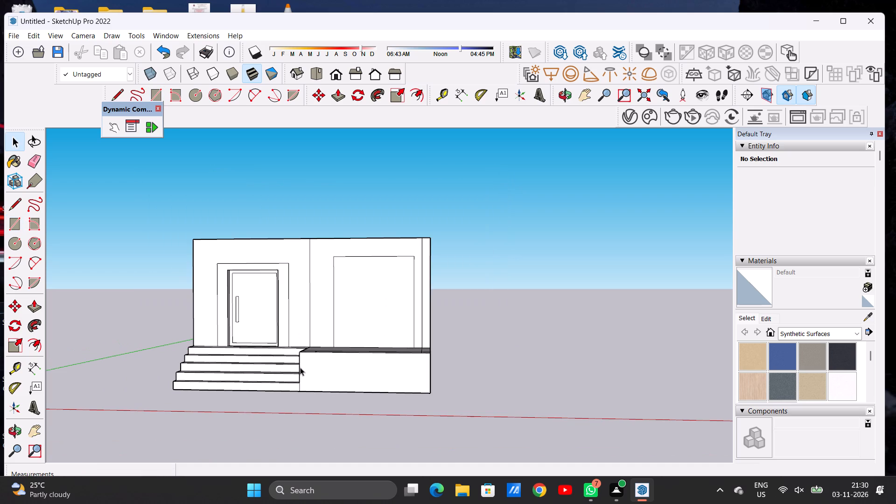
scroll(333, 287, "up", 3)
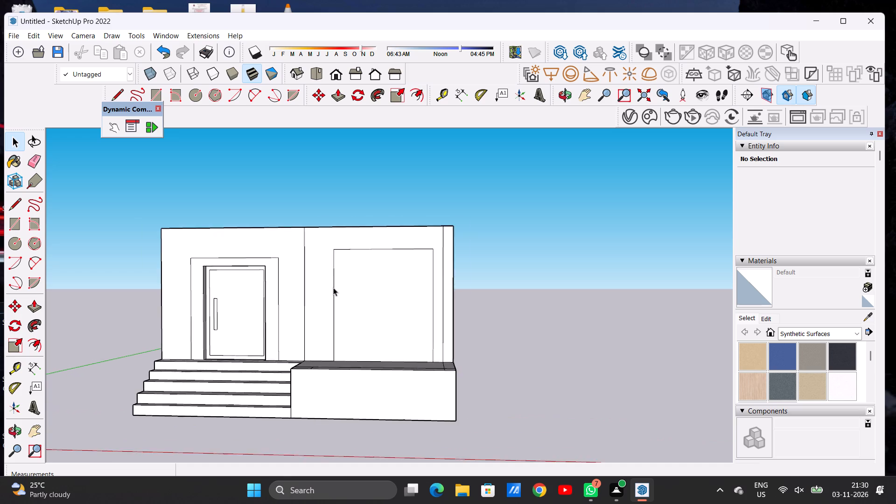
scroll(333, 287, "up", 2)
key("l")
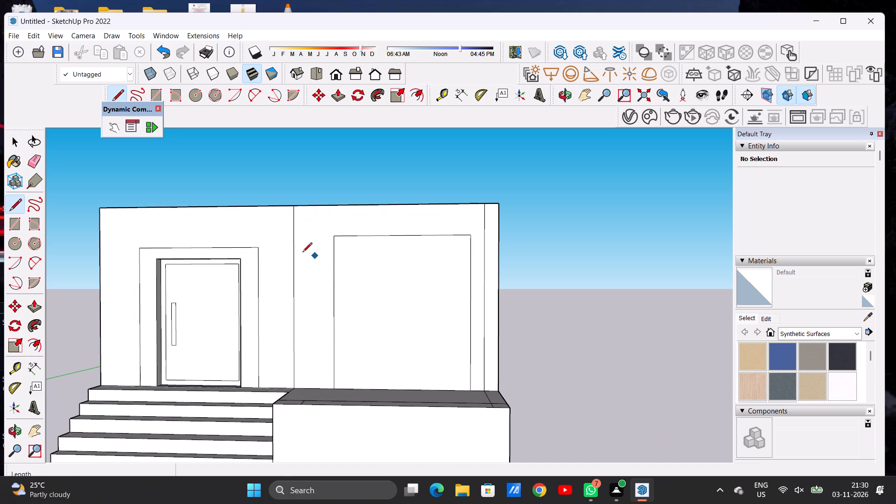
left_click(333, 248)
left_click(470, 249)
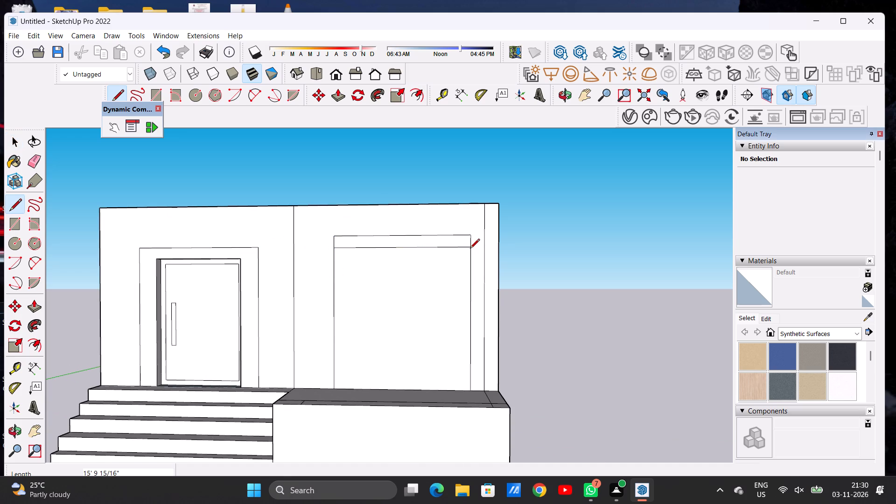
Erase the wall rectangle's original top edge and the short side pieces above the new line.
key("space")
key("e")
scroll(441, 238, "up", 7)
left_click_drag(499, 225, 501, 233)
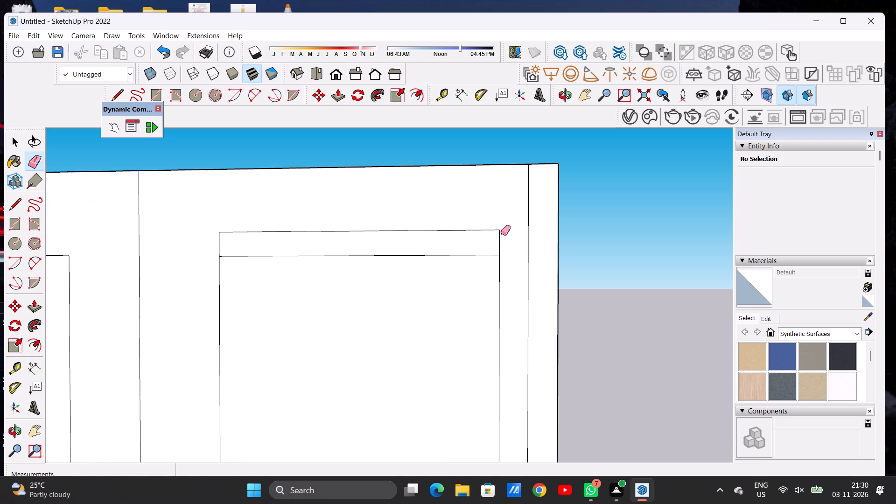
left_click_drag(501, 233, 502, 239)
left_click_drag(211, 243, 225, 245)
key("space")
Erase the vertical line on the front wall between the rectangle and the building's outer corner.
scroll(282, 273, "down", 10)
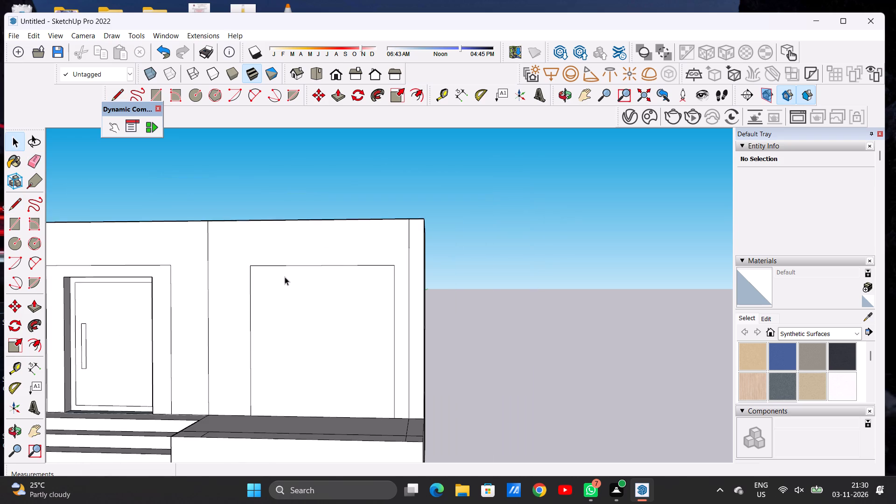
scroll(358, 277, "up", 1)
scroll(369, 276, "down", 1)
key("e")
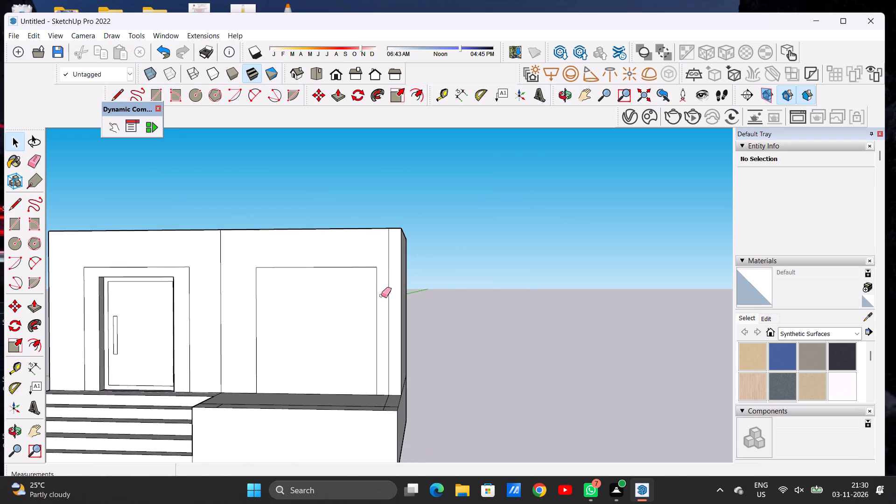
left_click_drag(389, 292, 387, 296)
key("space")
Examine the front wall with its door and new rectangle from raised and eye-level views.
scroll(504, 308, "down", 10)
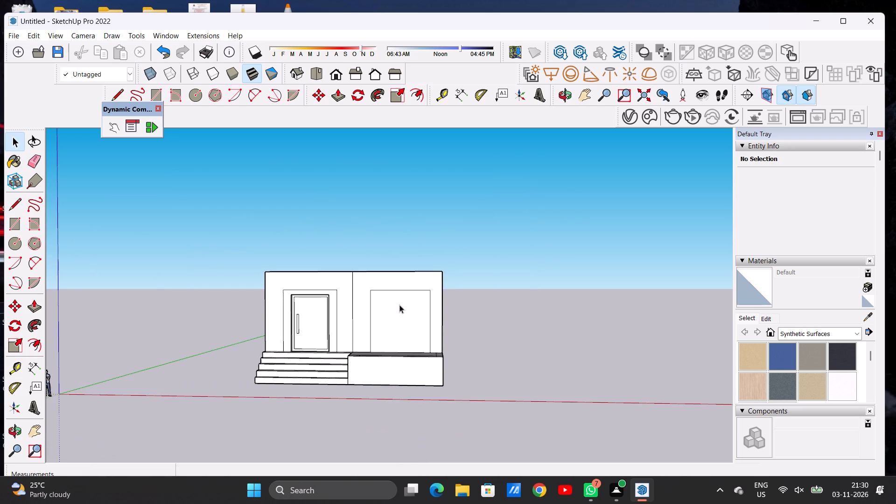
scroll(406, 299, "up", 1)
scroll(406, 299, "down", 1)
scroll(406, 299, "up", 6)
key("o")
left_click_drag(404, 304, 389, 370)
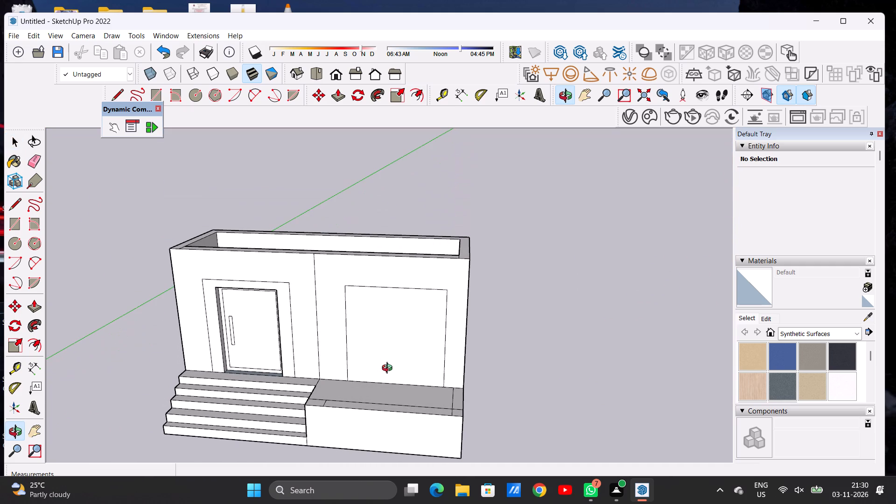
left_click_drag(392, 354, 421, 292)
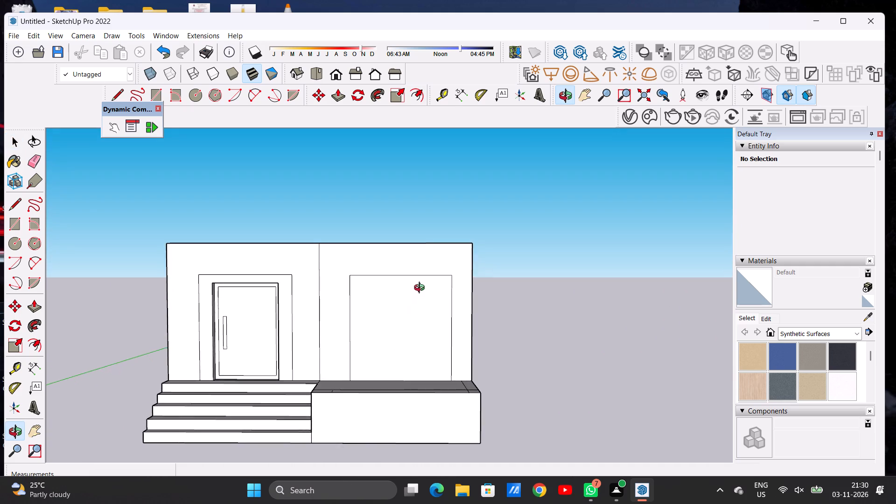
left_click_drag(423, 284, 423, 279)
scroll(391, 356, "up", 3)
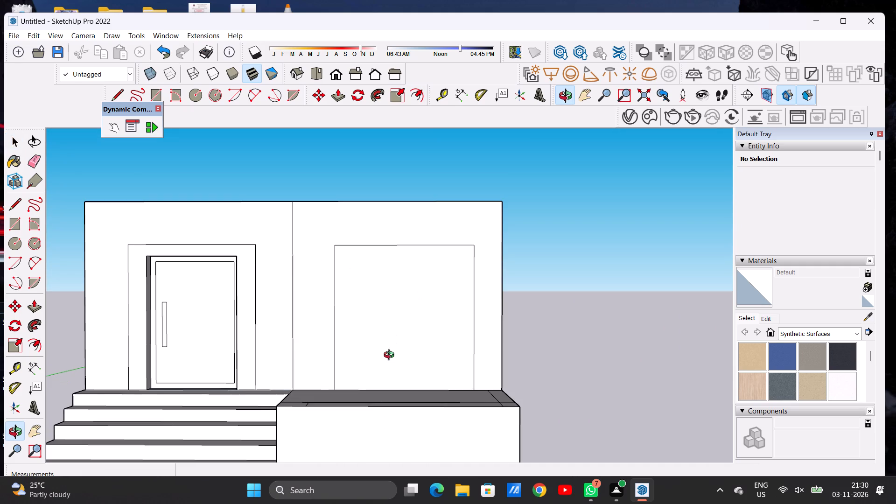
scroll(381, 352, "down", 5)
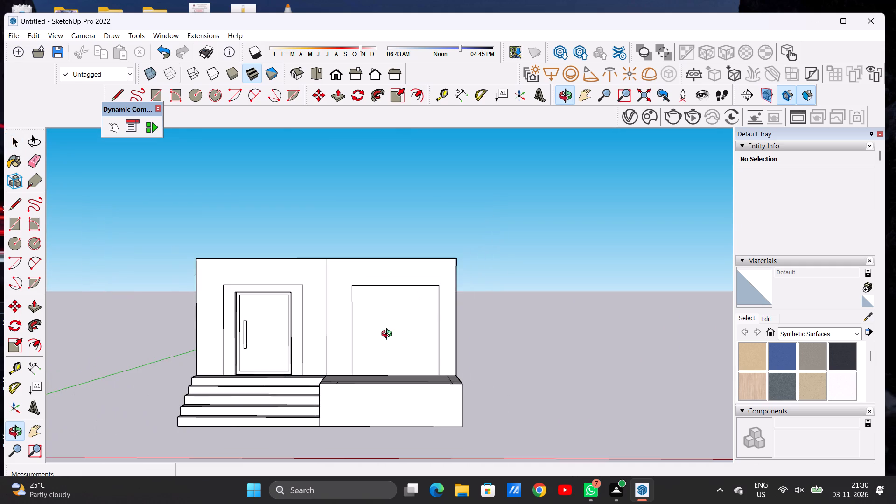
Push the rectangle above the front ledge about 1' 10" into the wall to form a recess.
left_click_drag(405, 318, 397, 371)
key("p")
scroll(418, 292, "up", 2)
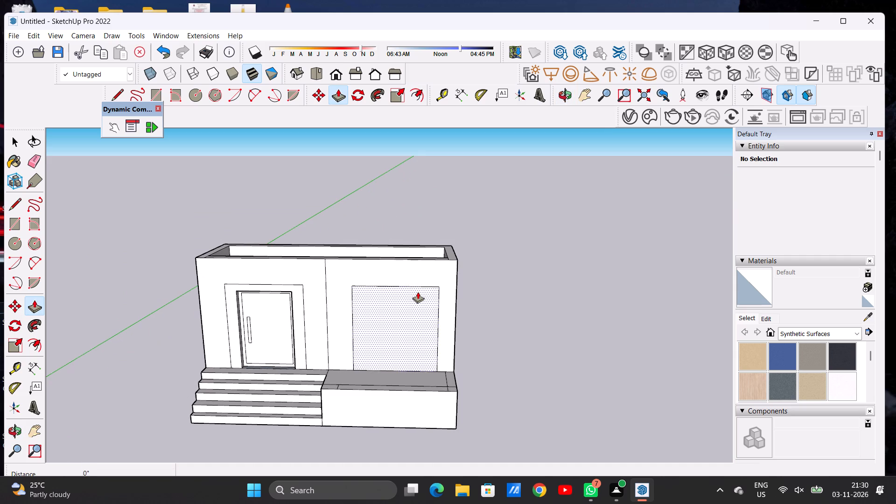
scroll(418, 292, "up", 5)
left_click(372, 327)
left_click(373, 320)
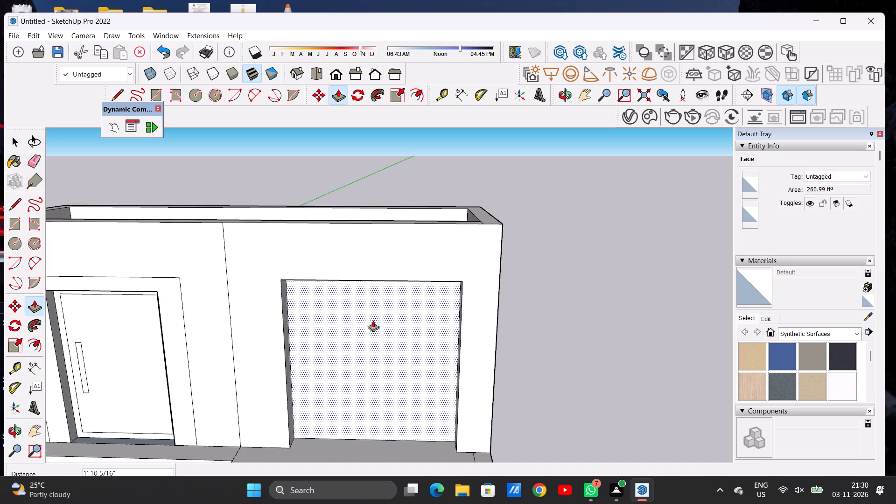
key("space")
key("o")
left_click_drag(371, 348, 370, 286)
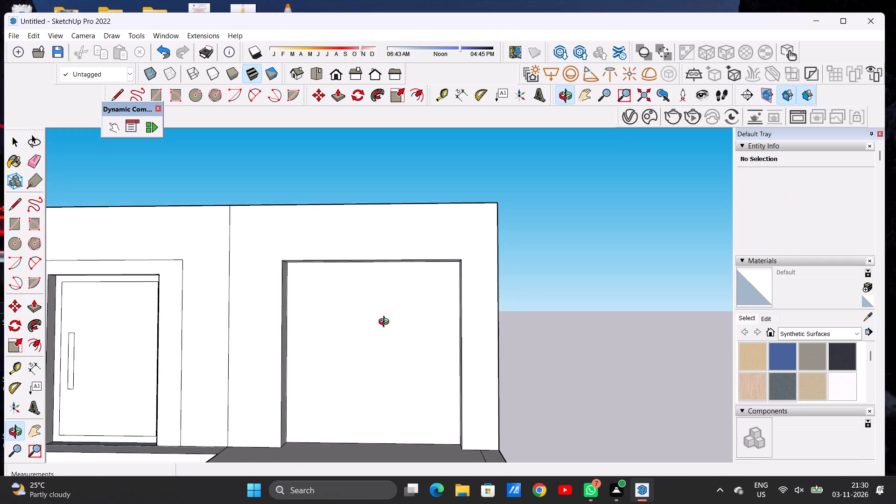
Offset the back face of the recess above the ledge inward about 10" to form a frame border.
scroll(387, 325, "down", 9)
left_click(382, 352)
scroll(381, 355, "up", 4)
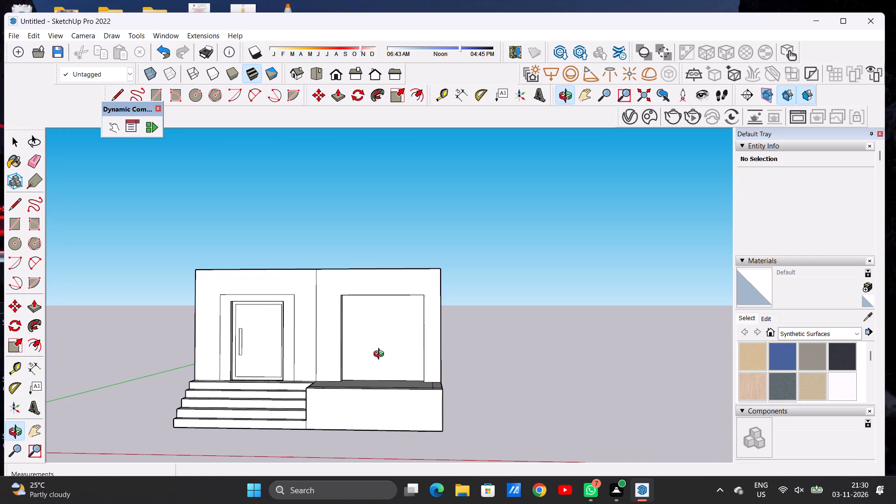
type("OF")
scroll(377, 298, "up", 5)
left_click(377, 298)
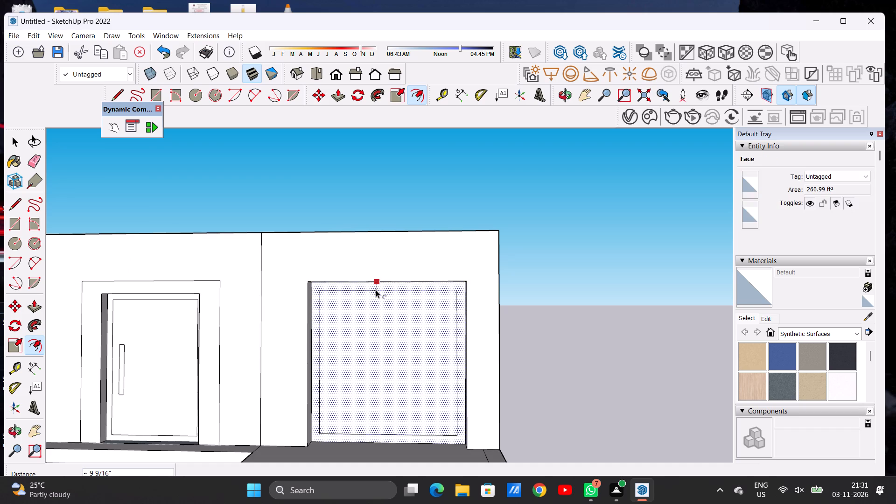
left_click(376, 290)
key("space")
Draw two closely spaced vertical lines down the middle of the inner frame, from top edge to bottom edge, dividing it into two door panels.
type("L")
scroll(389, 305, "down", 6)
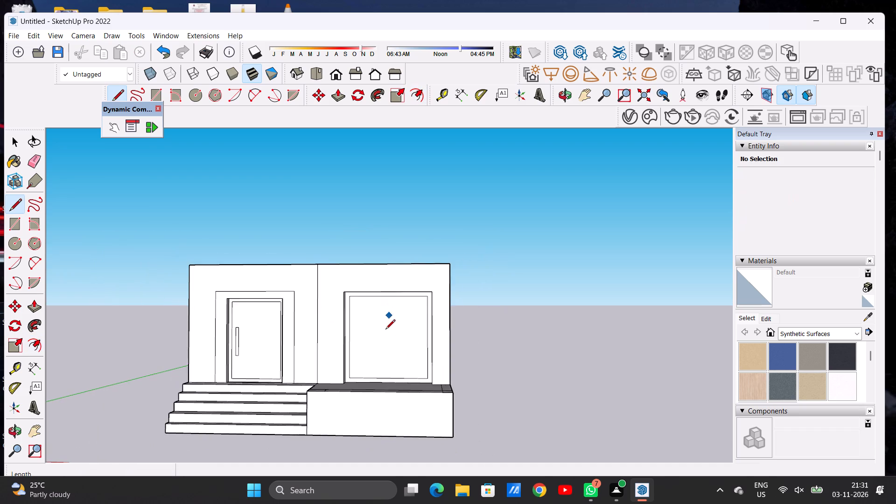
scroll(384, 348, "up", 1)
scroll(384, 348, "down", 1)
scroll(384, 348, "up", 5)
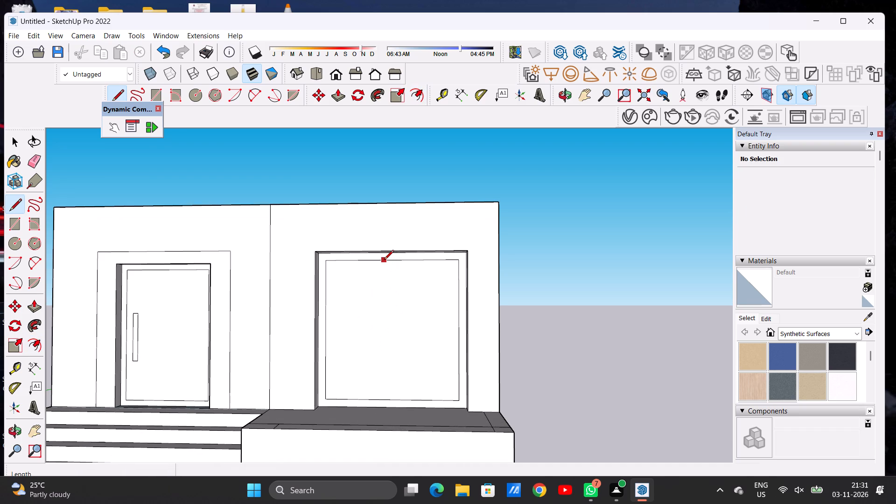
left_click(384, 260)
left_click(381, 399)
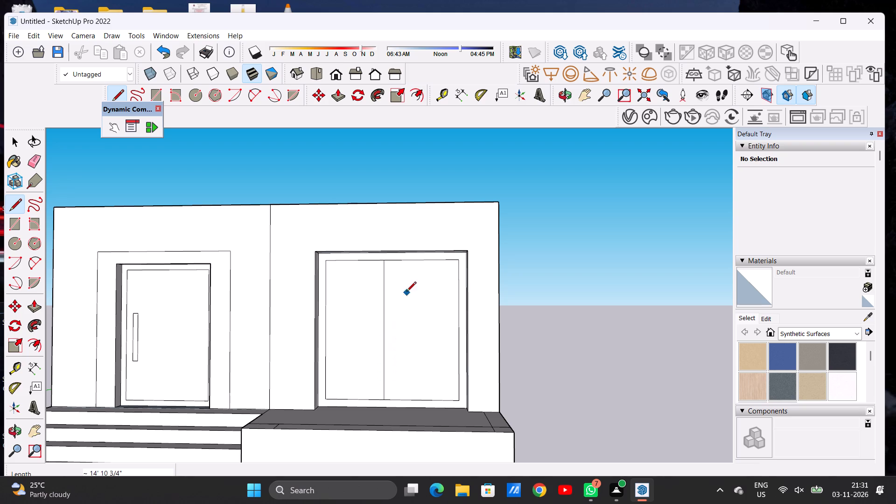
left_click(395, 259)
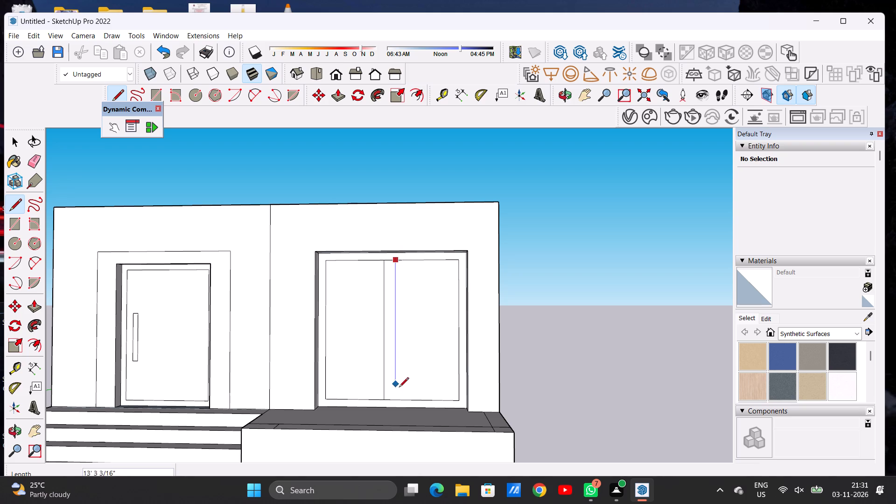
left_click(397, 399)
key("space")
Draw an upright handle rectangle about 3' 11" by 7" on the left door panel, beside the central strip.
scroll(397, 401, "down", 13)
scroll(387, 371, "up", 10)
key("r")
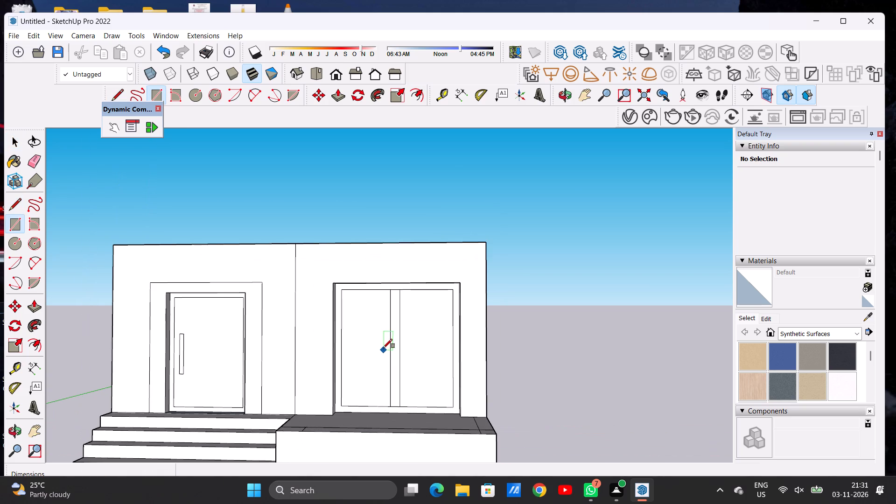
scroll(383, 348, "up", 5)
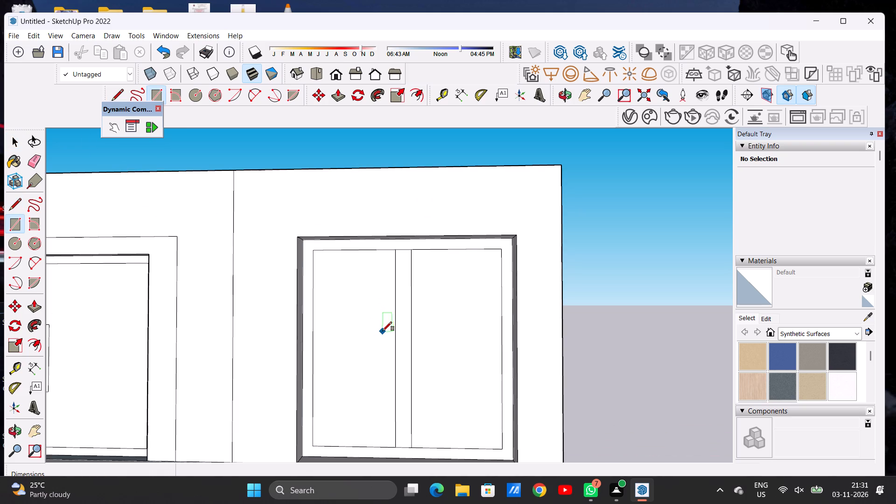
left_click(382, 329)
left_click(389, 328)
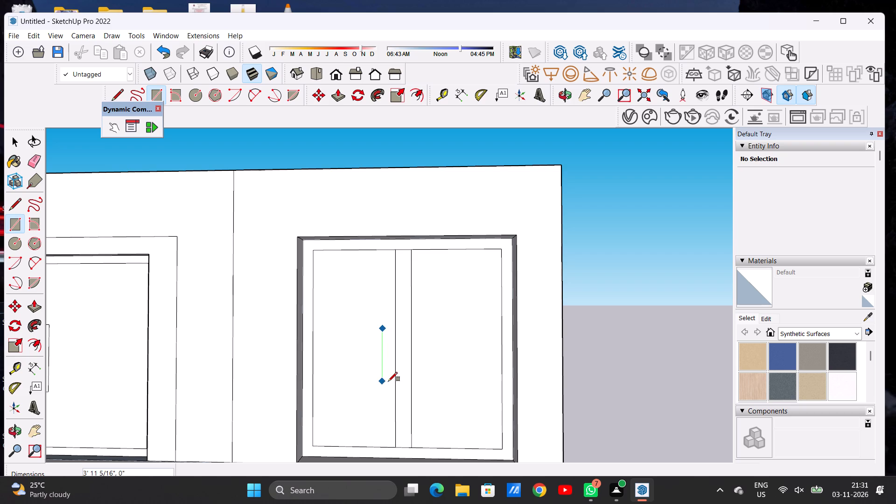
left_click(390, 381)
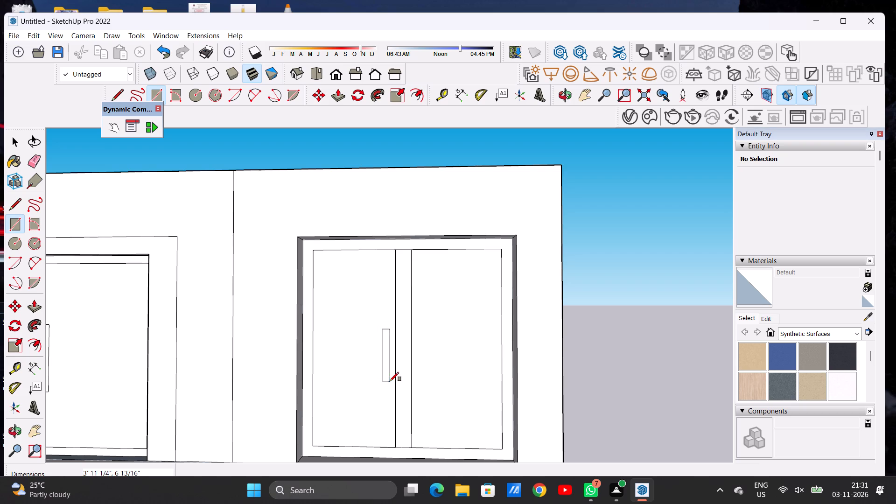
Copy the handle rectangle about 2' 8" horizontally onto the right door panel.
key("space")
double_click(385, 376)
key("m")
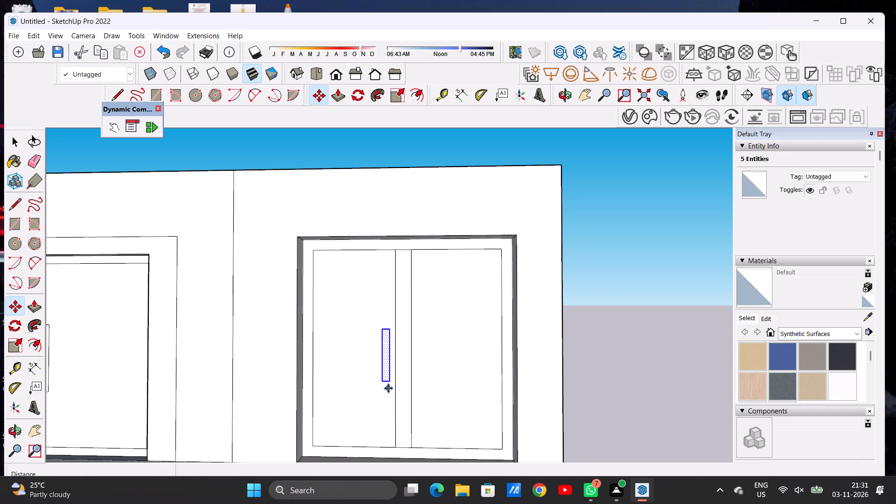
left_click(388, 381)
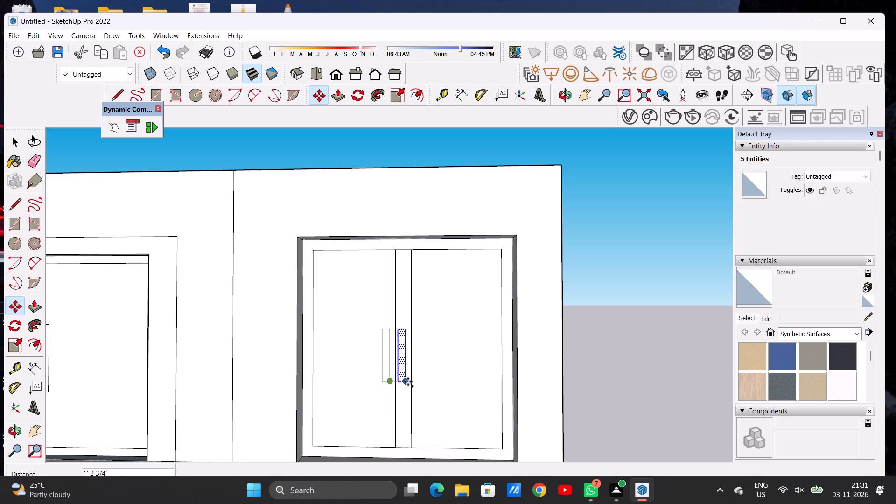
left_click(426, 382)
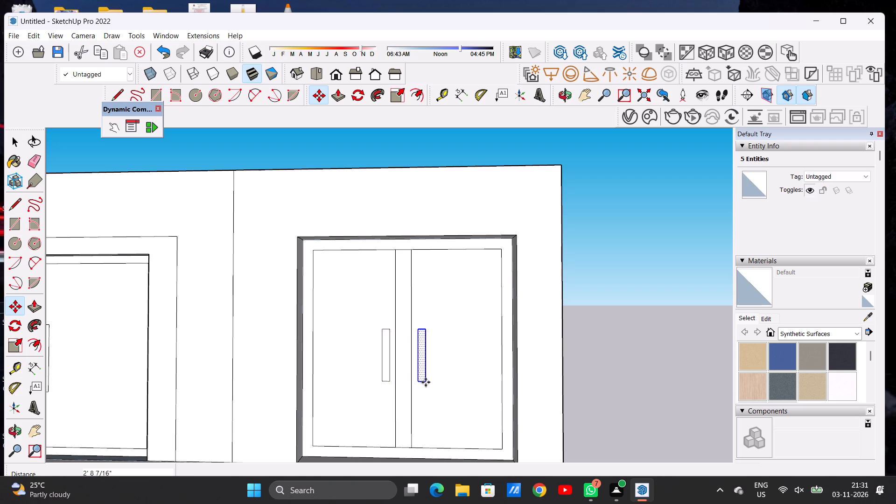
key("space")
scroll(420, 368, "down", 7)
left_click(559, 336)
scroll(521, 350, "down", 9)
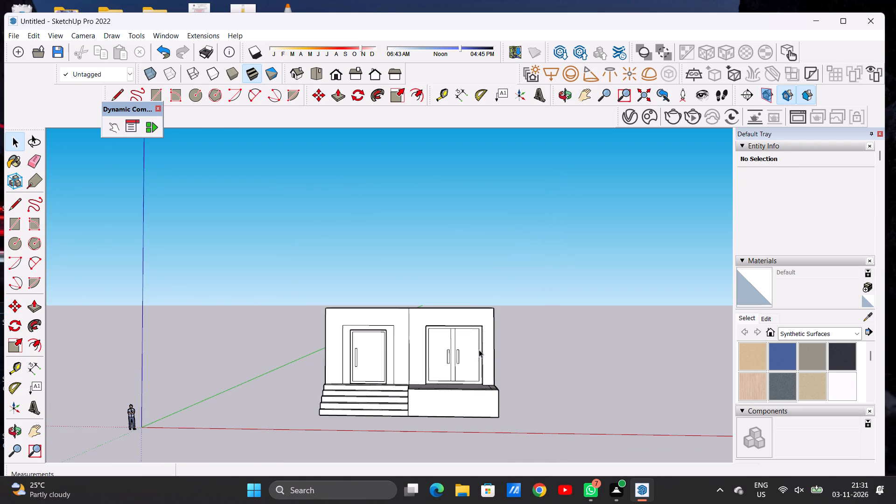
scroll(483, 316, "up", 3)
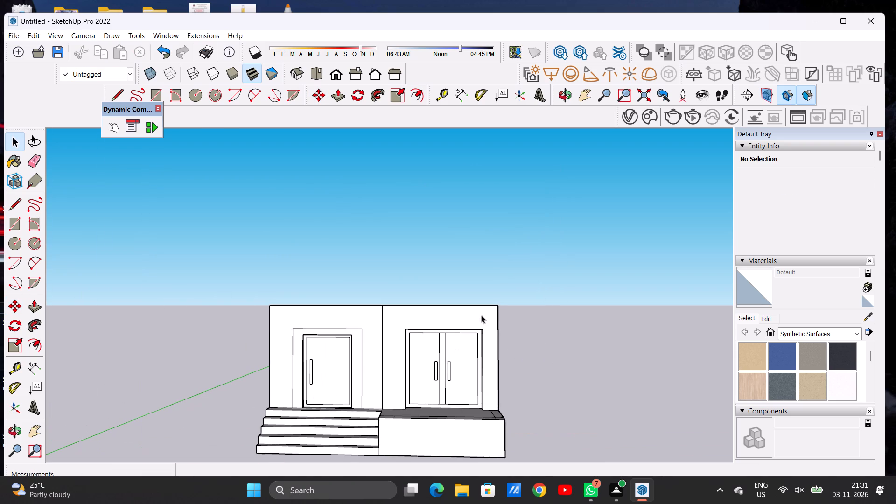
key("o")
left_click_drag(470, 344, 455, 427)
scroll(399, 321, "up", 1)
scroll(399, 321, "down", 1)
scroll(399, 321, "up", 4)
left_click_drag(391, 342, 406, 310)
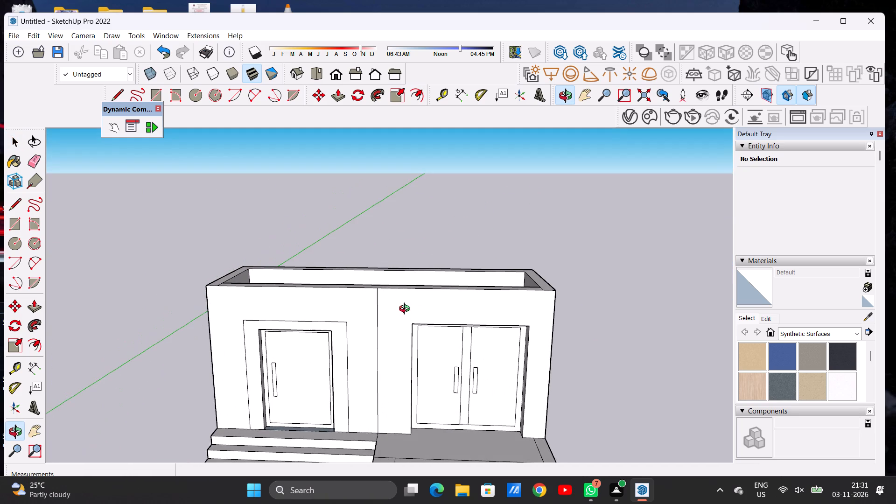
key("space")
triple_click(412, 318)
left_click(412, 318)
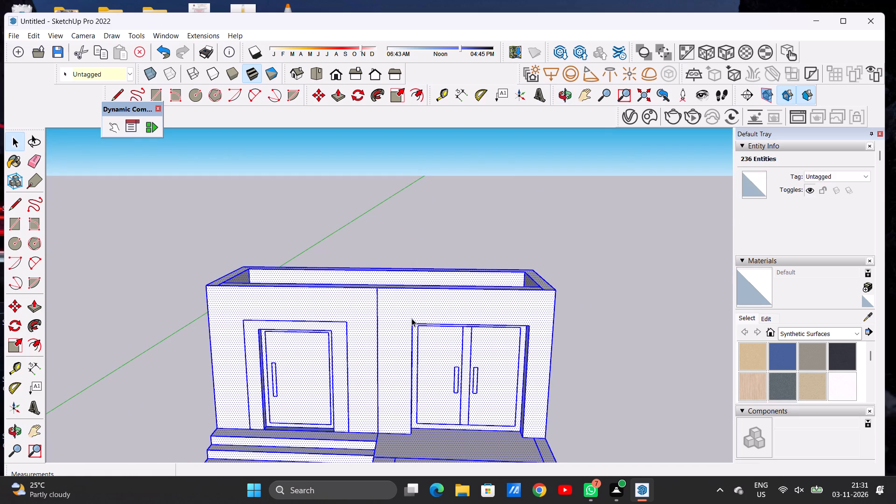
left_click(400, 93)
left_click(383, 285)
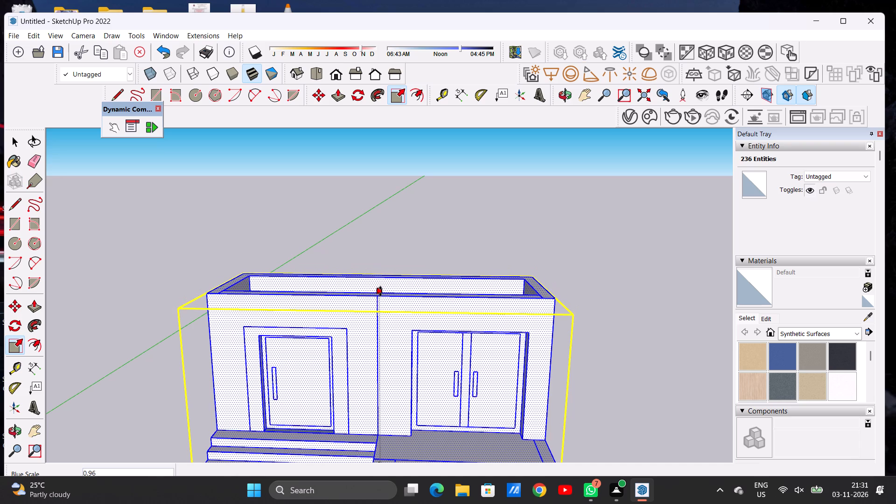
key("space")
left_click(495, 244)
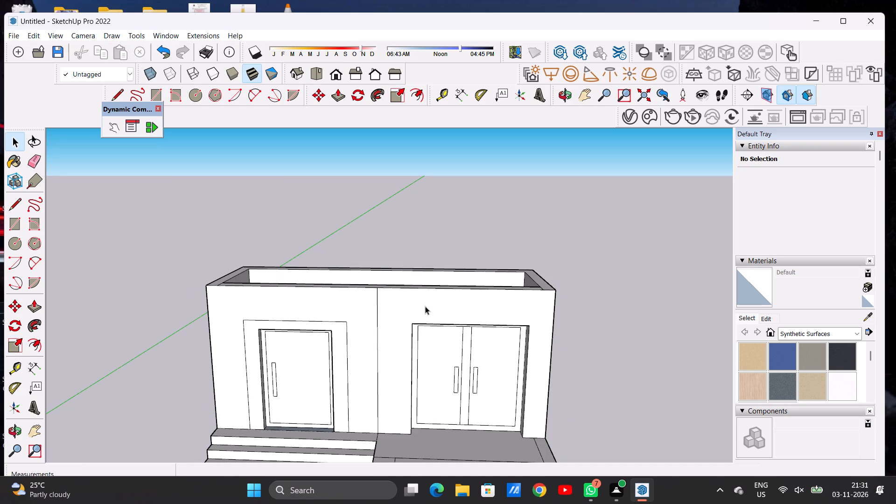
Push the top face of the front wall down about 4'.
key("o")
left_click_drag(498, 301, 494, 359)
key("p")
scroll(371, 289, "up", 9)
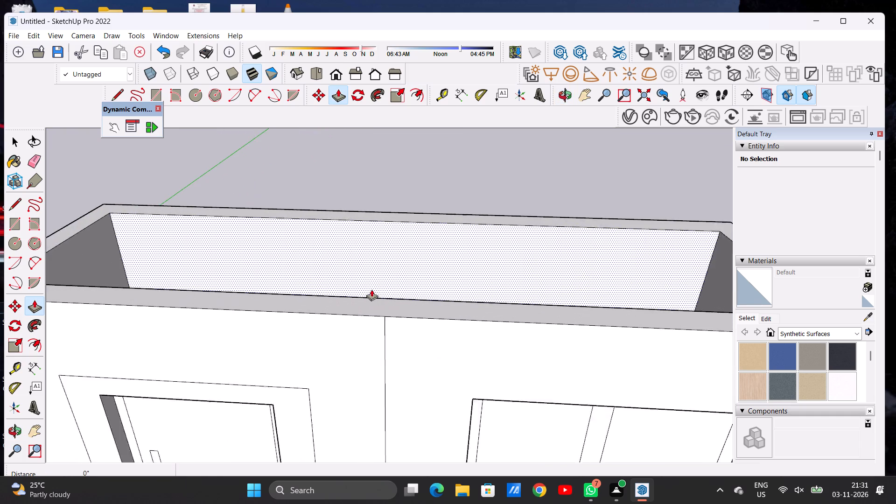
left_click(388, 310)
scroll(391, 323, "down", 11)
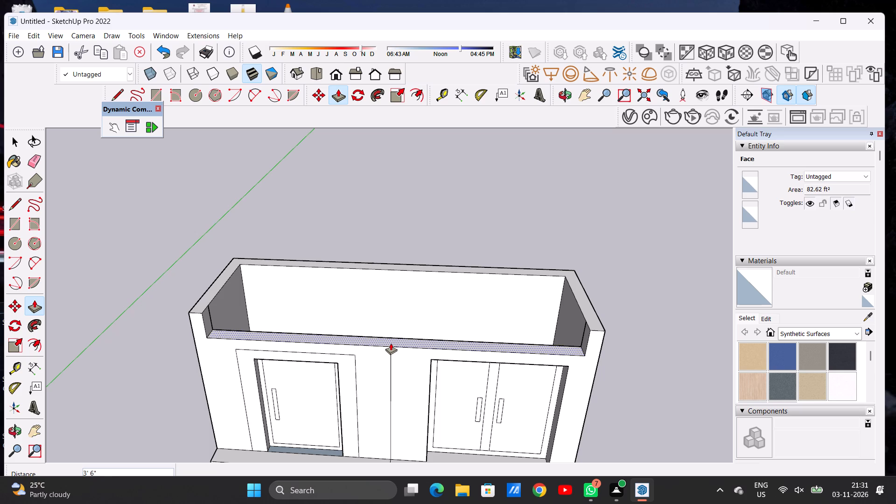
left_click(391, 346)
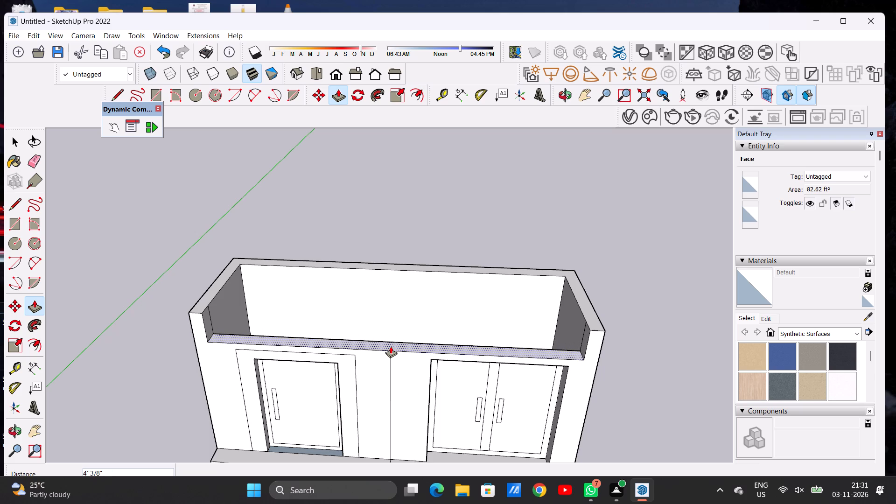
Push the top face of the side and back walls down to the level of the front wall's top.
left_click(590, 325)
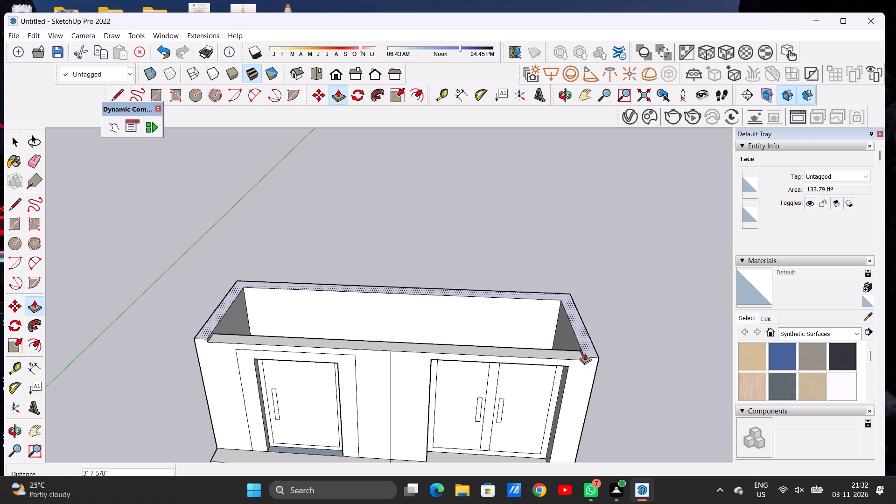
scroll(581, 358, "up", 6)
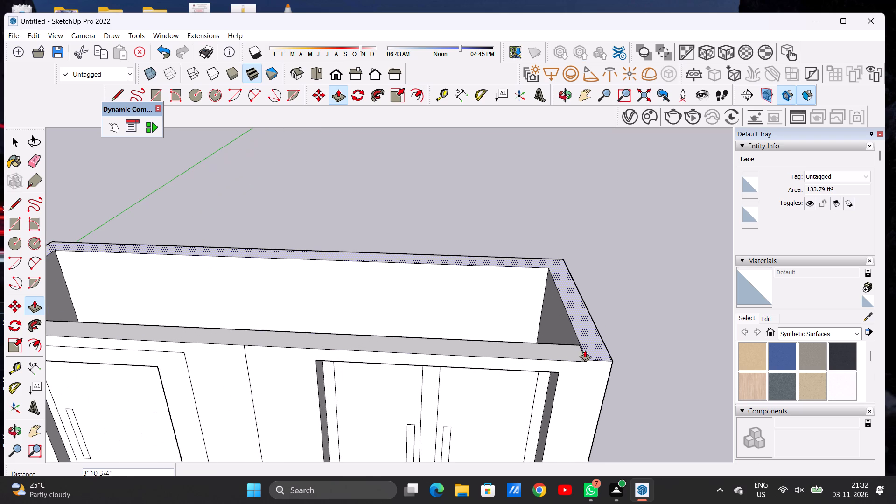
left_click(588, 364)
key("space")
scroll(581, 340, "down", 3)
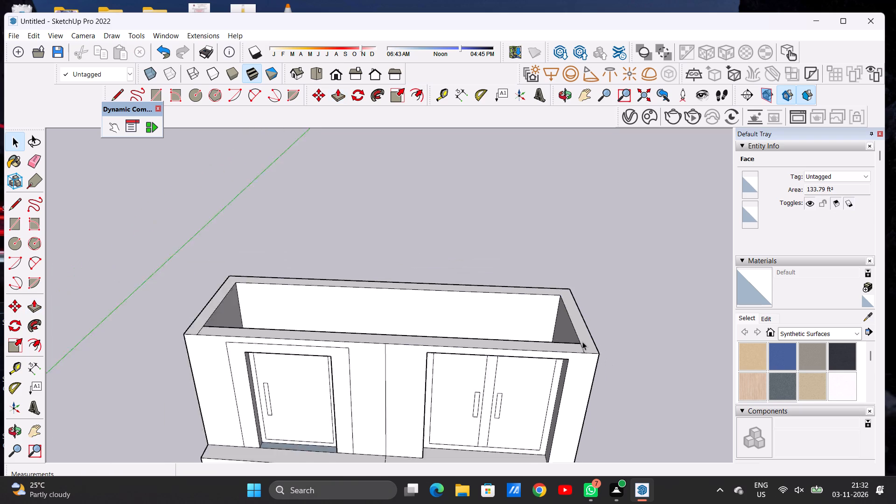
Measure the height of the building's front corner from the ledge to the wall top beside the double door.
scroll(582, 342, "down", 10)
scroll(574, 341, "up", 6)
key("o")
left_click_drag(532, 379, 545, 314)
scroll(461, 321, "down", 4)
scroll(514, 369, "up", 4)
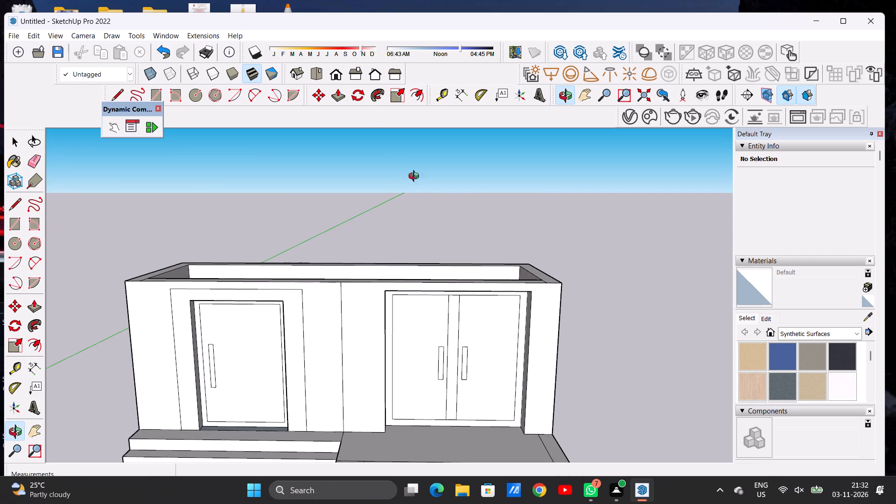
left_click(462, 96)
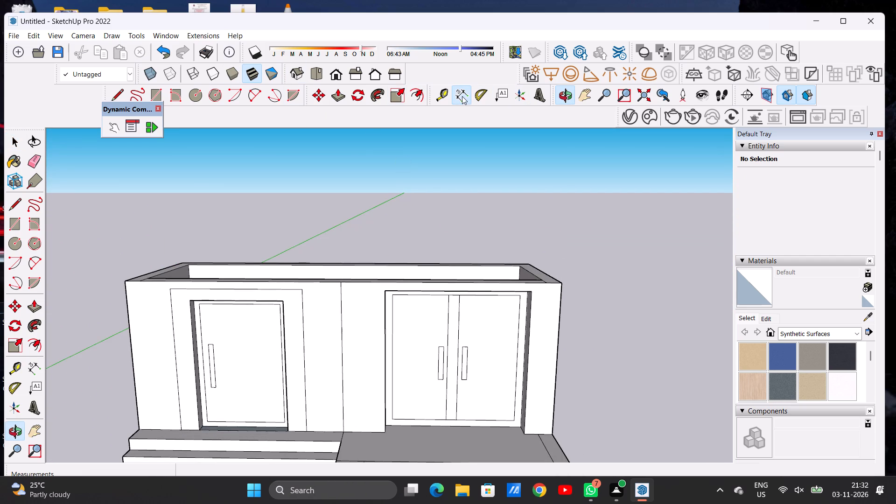
left_click(562, 287)
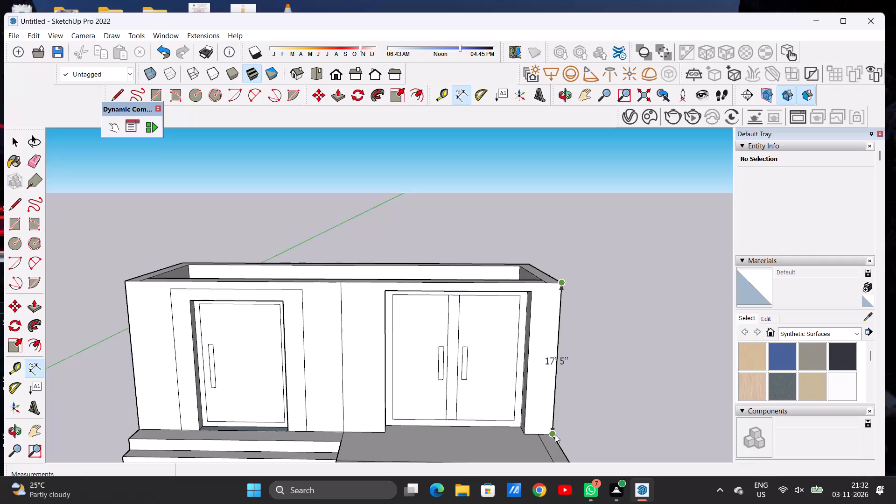
key("space")
Examine the lowered building with its steps, single door, double door and ledge from several sides, near and far.
scroll(429, 350, "down", 8)
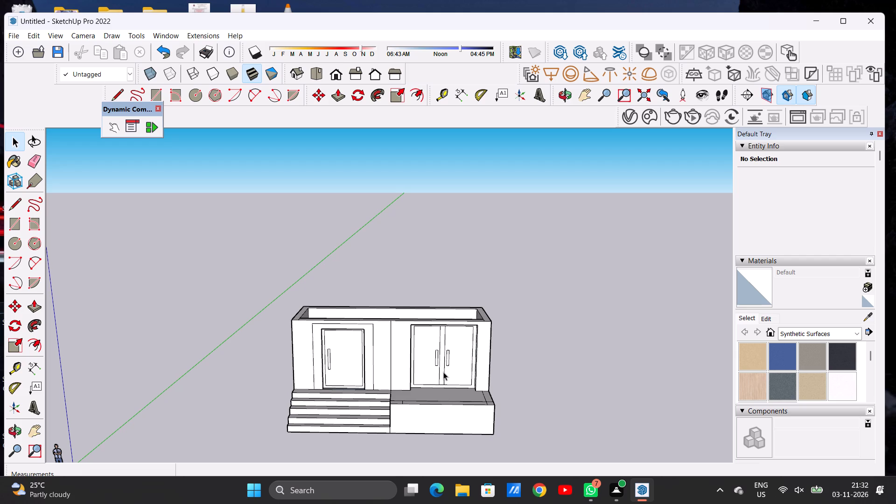
scroll(406, 344, "down", 5)
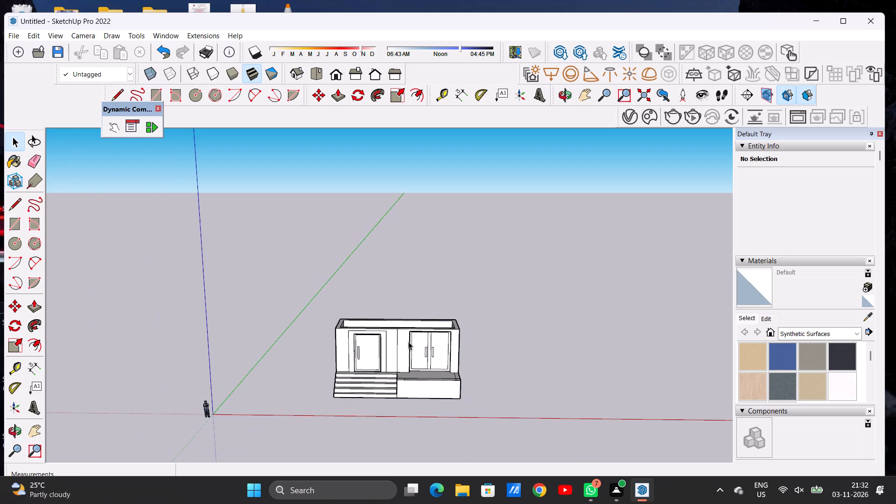
scroll(408, 342, "up", 2)
key("o")
left_click_drag(397, 386, 401, 417)
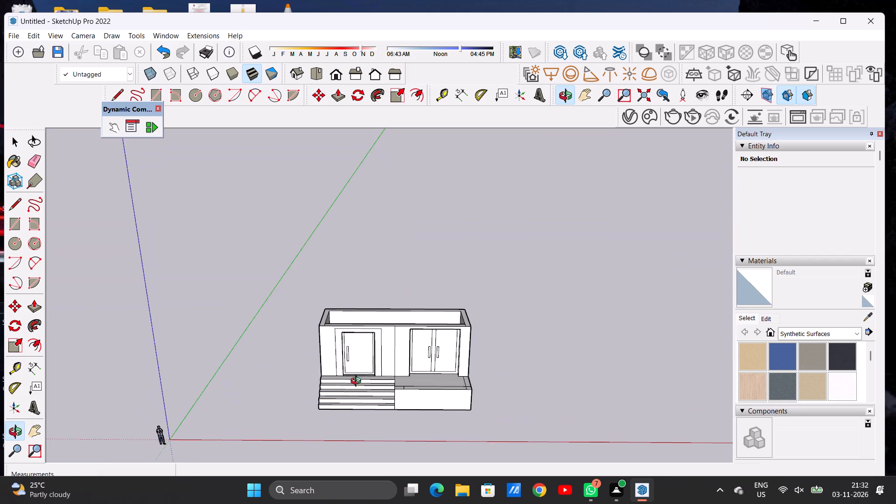
left_click_drag(356, 373, 395, 308)
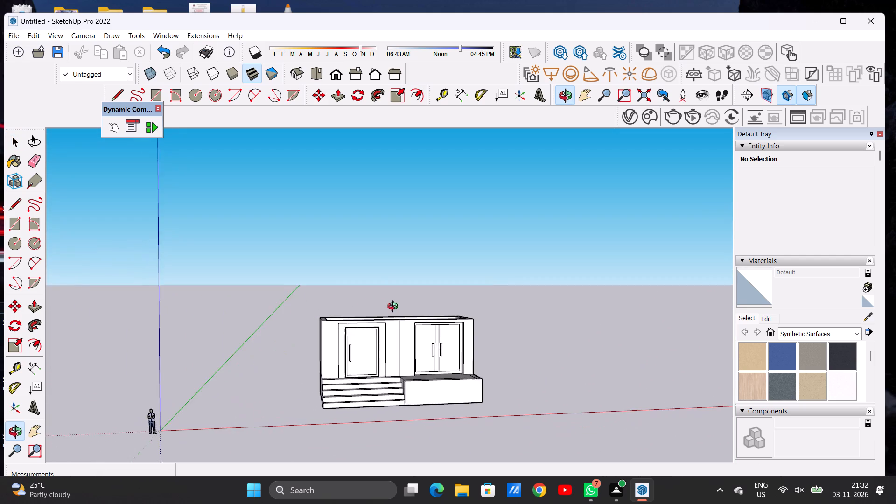
left_click_drag(395, 308, 525, 323)
scroll(370, 407, "up", 1)
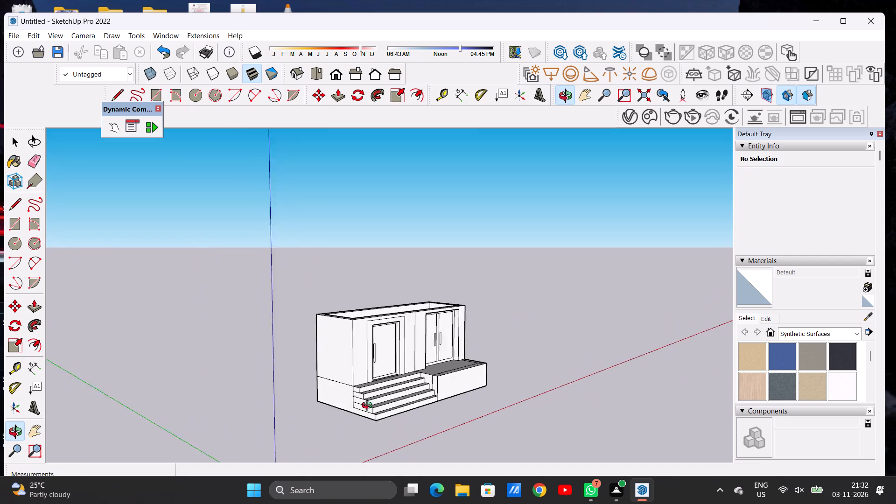
scroll(369, 406, "up", 5)
scroll(376, 400, "down", 1)
scroll(376, 400, "up", 6)
left_click_drag(405, 399, 261, 374)
left_click_drag(430, 377, 314, 390)
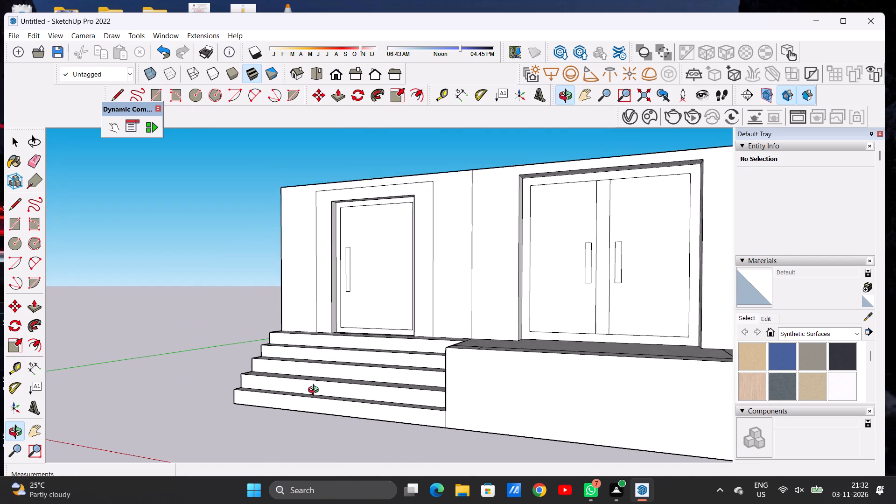
left_click_drag(517, 363, 467, 387)
scroll(459, 389, "down", 9)
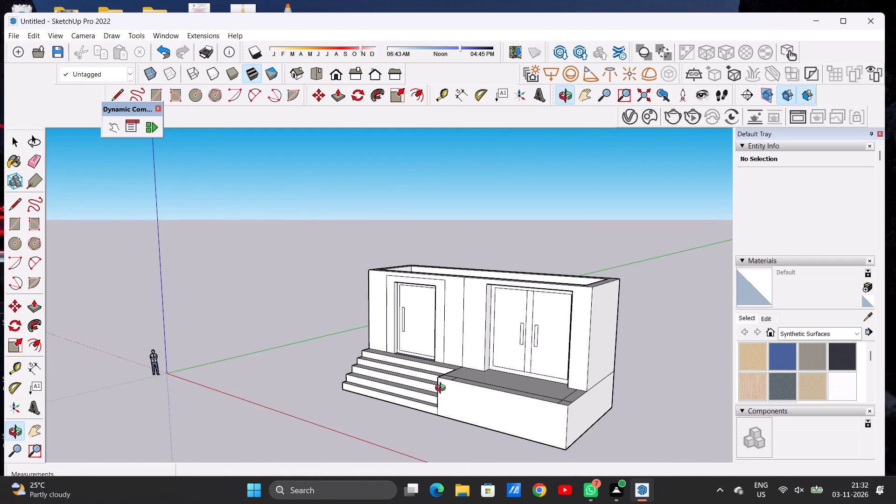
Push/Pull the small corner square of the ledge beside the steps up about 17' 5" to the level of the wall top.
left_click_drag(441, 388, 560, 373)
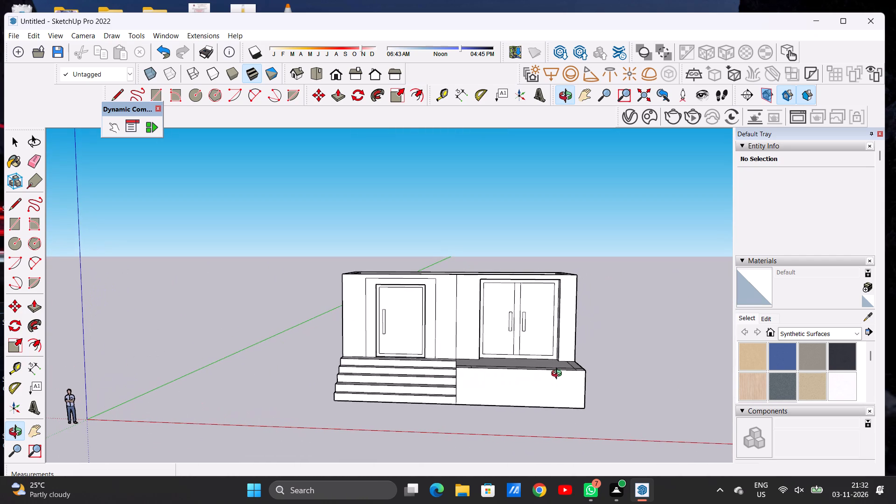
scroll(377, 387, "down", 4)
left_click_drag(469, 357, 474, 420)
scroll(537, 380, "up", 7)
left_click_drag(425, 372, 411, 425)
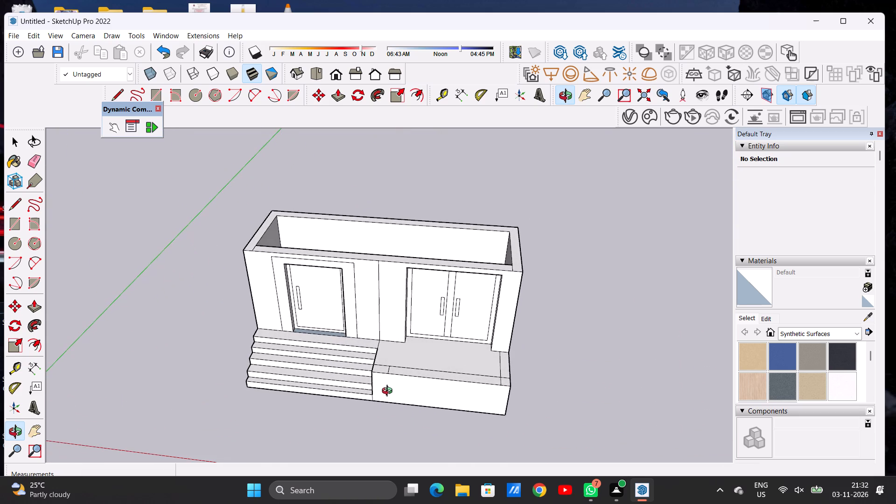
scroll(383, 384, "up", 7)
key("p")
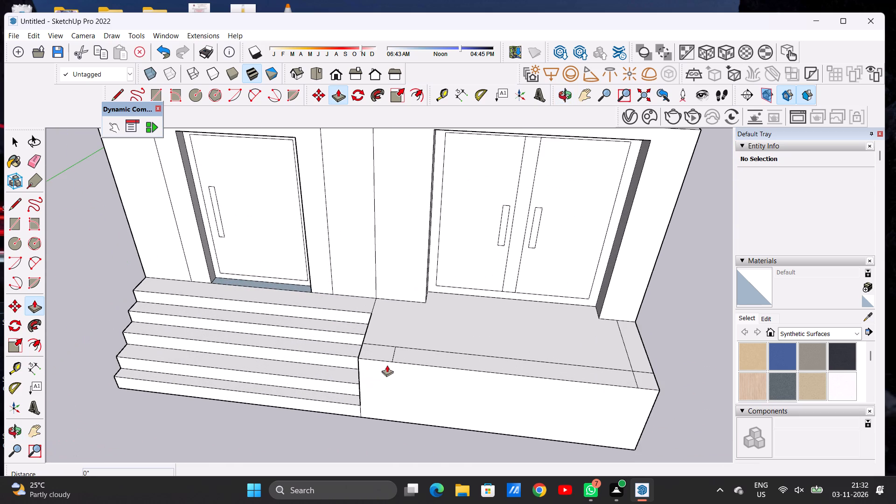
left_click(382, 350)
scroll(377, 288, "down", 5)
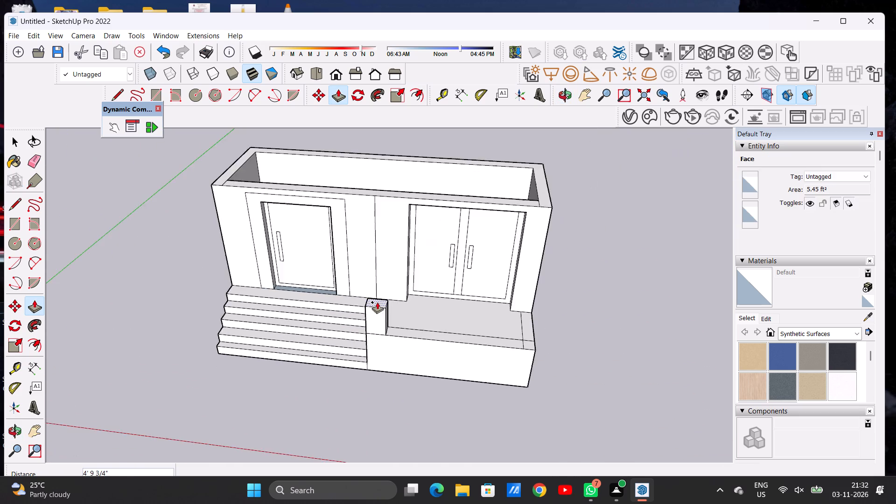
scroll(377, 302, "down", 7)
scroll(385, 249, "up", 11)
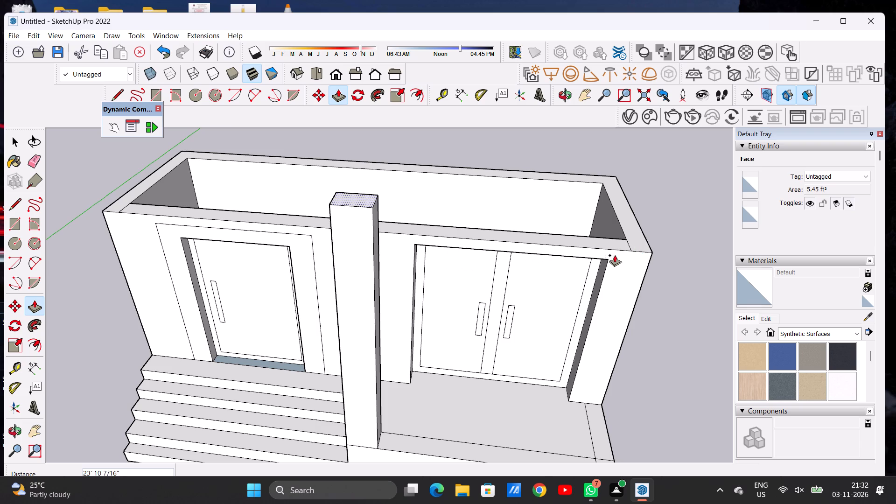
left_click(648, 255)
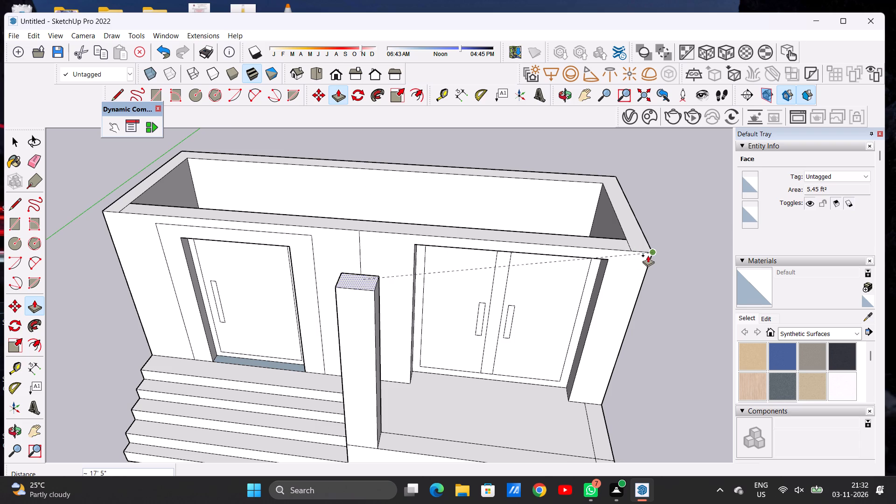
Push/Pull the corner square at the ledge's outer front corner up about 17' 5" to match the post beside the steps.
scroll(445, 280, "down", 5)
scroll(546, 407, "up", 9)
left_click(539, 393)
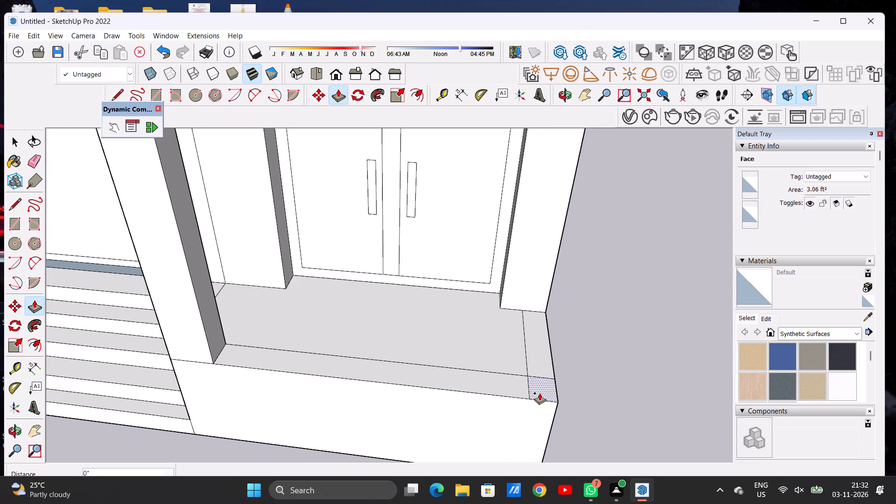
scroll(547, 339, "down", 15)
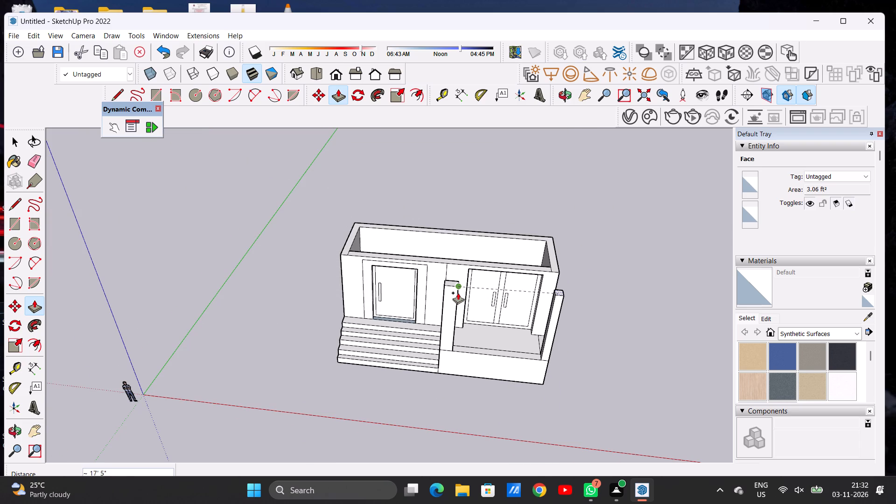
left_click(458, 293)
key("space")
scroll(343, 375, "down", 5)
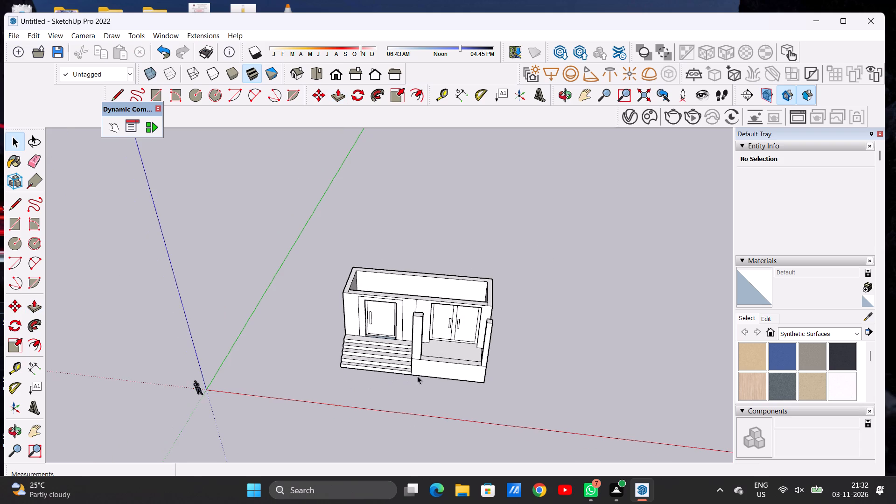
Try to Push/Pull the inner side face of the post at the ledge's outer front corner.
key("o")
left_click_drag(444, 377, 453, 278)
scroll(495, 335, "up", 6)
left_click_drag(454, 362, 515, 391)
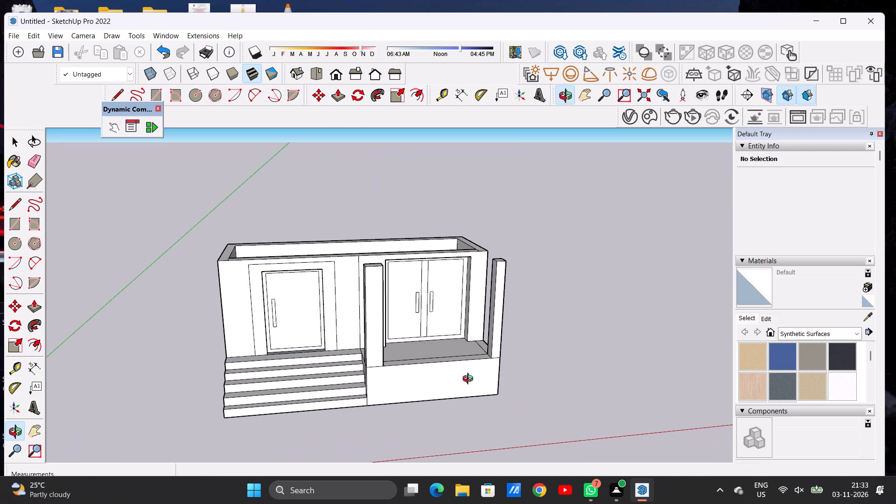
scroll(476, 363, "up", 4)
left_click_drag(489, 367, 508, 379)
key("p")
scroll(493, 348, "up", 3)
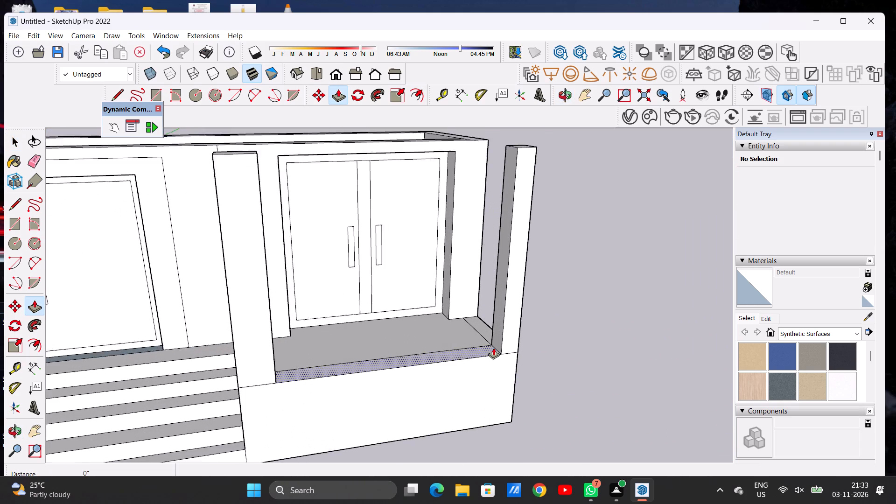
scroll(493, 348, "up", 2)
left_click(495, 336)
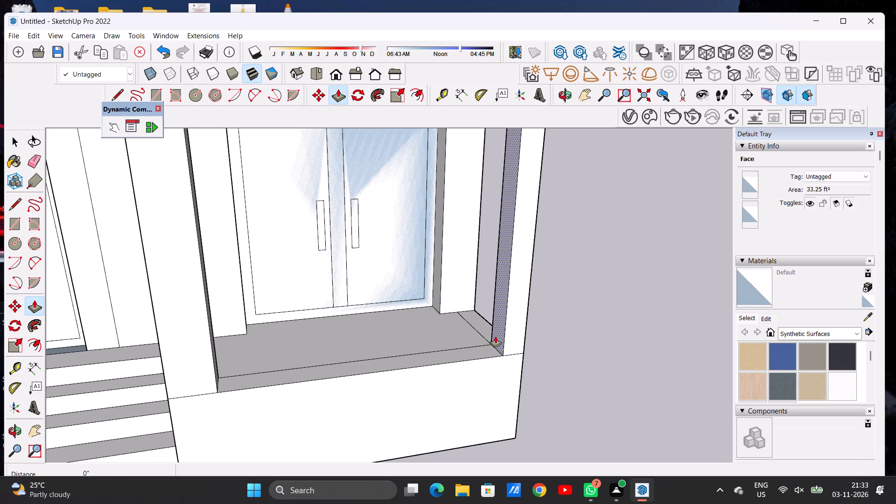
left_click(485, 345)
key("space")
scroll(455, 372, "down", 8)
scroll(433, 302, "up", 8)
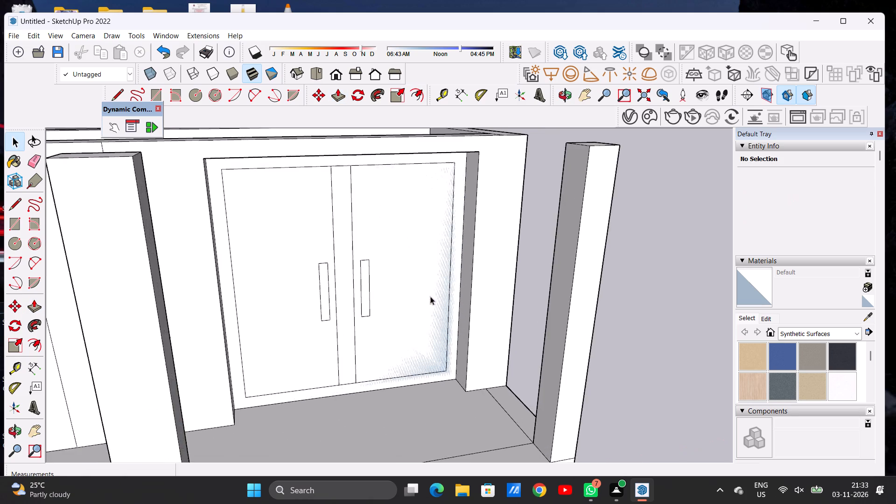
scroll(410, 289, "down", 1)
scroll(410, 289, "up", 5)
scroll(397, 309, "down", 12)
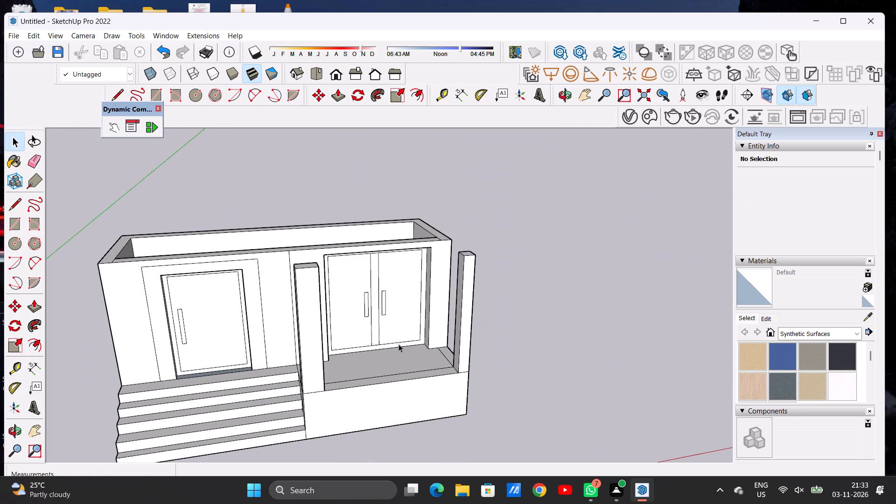
Undo the two corner posts, the lowering of the walls and the double door's details and recess, back to the plain door outline.
key("ctrl+z")
key("ctrl+z")
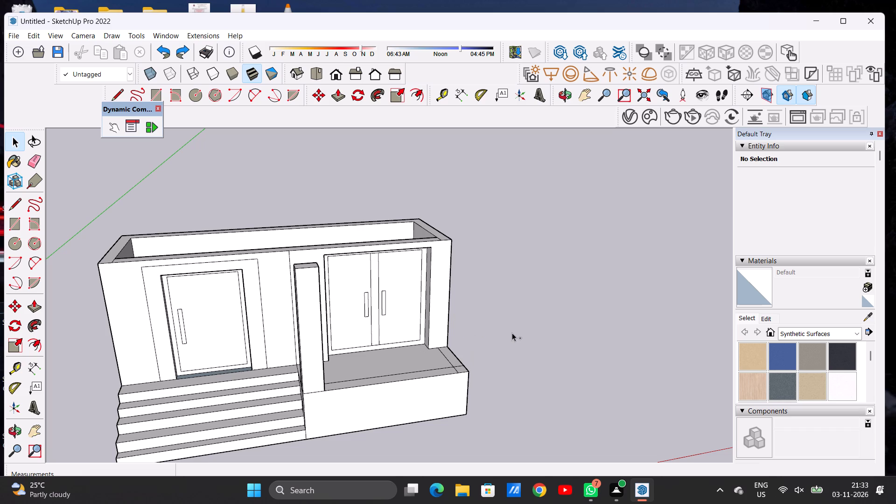
key("ctrl+z")
key("ctrl+z")
key("ctrl+z")
key("ctrl+z")
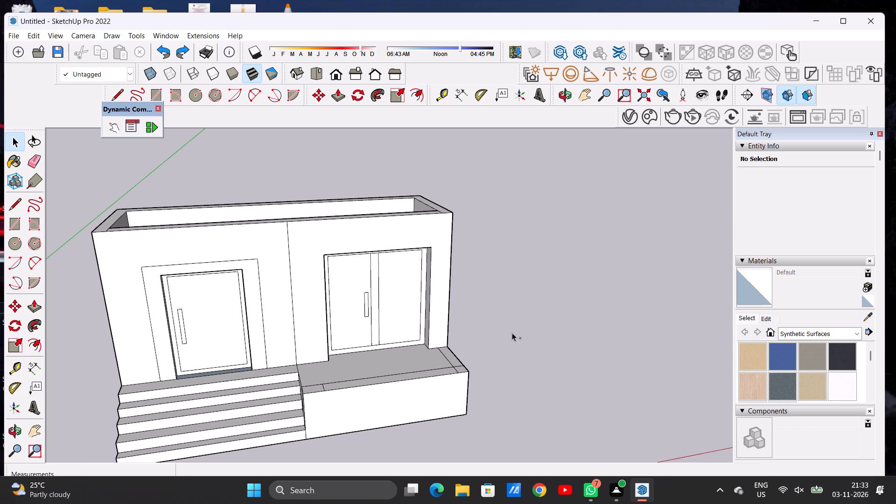
key("ctrl+z")
key("ctrl+z")
key("ctrl+z")
key("ctrl+z")
key("ctrl+z")
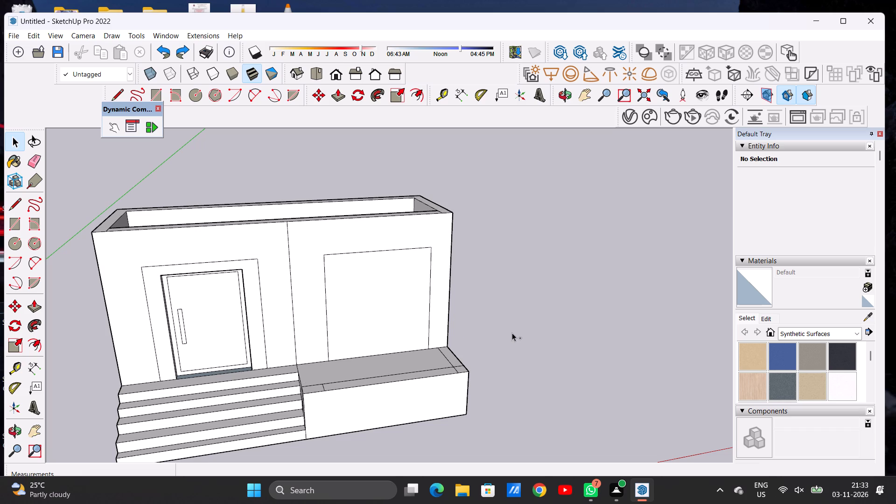
Push the double-door rectangle above the ledge into the front wall about 1' 2".
scroll(467, 346, "down", 6)
key("o")
left_click_drag(481, 334, 290, 387)
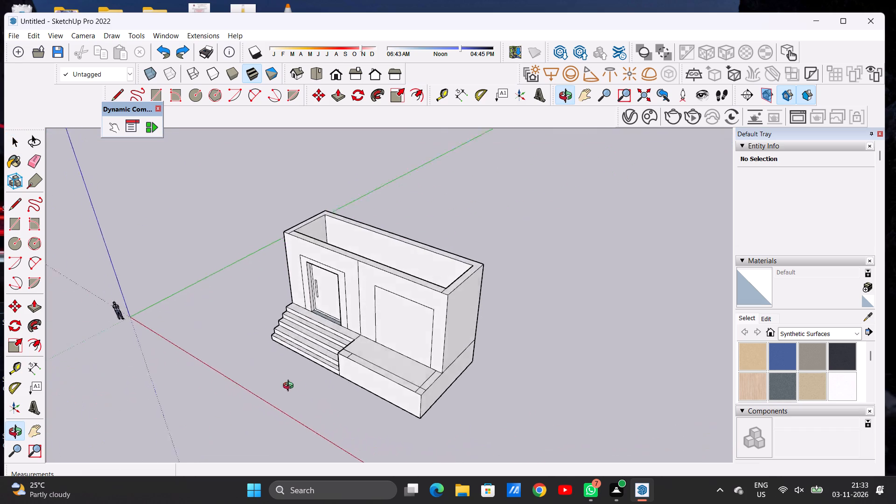
left_click_drag(290, 387, 317, 384)
scroll(403, 313, "up", 5)
key("p")
scroll(389, 330, "up", 5)
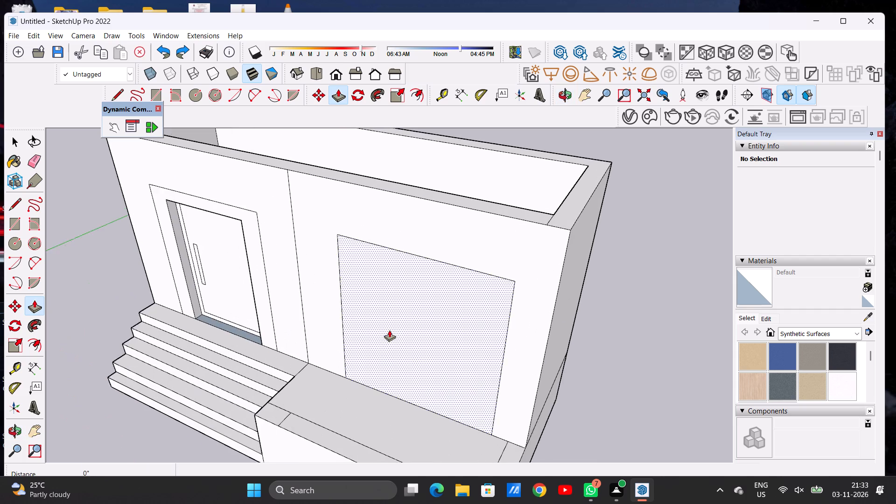
left_click(389, 330)
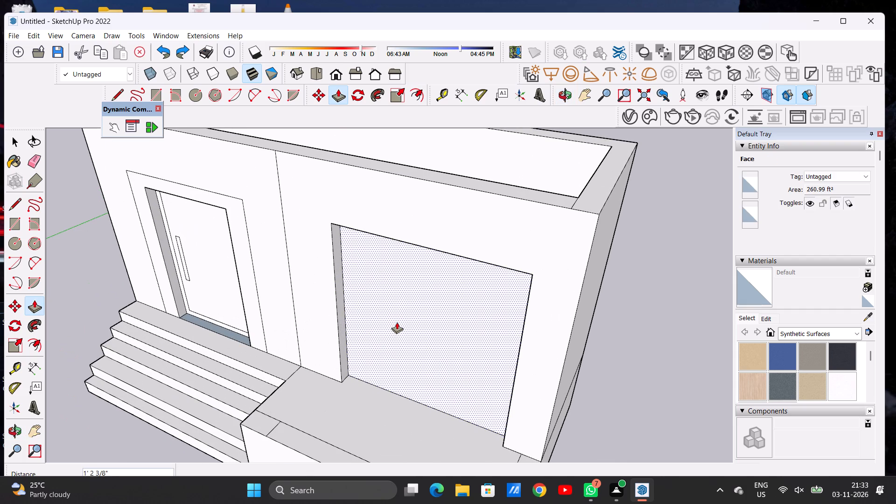
left_click(396, 323)
key("space")
Offset the outline of the recessed double-door face inward to form a narrow door frame.
type("O")
left_click_drag(423, 323, 516, 228)
scroll(490, 266, "up", 9)
scroll(470, 287, "down", 6)
scroll(427, 302, "up", 1)
scroll(427, 302, "down", 10)
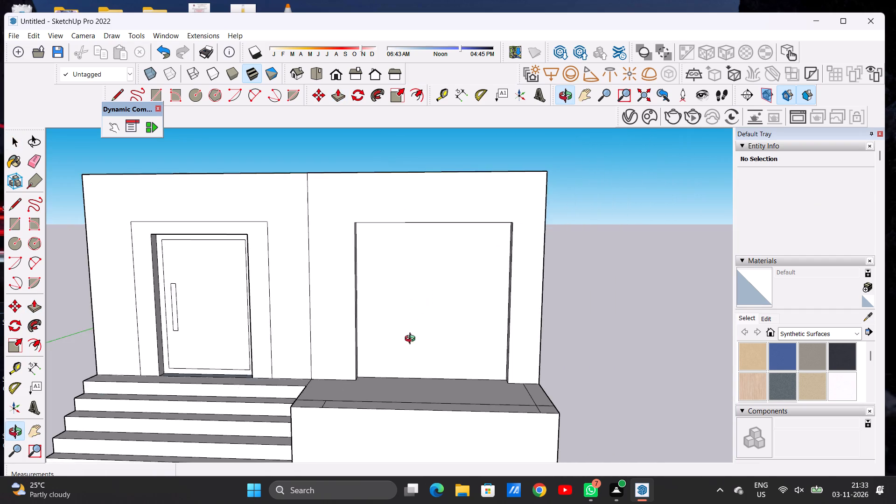
scroll(412, 340, "down", 10)
scroll(444, 355, "up", 5)
scroll(420, 323, "up", 7)
left_click_drag(427, 341, 420, 319)
left_click_drag(410, 297, 409, 304)
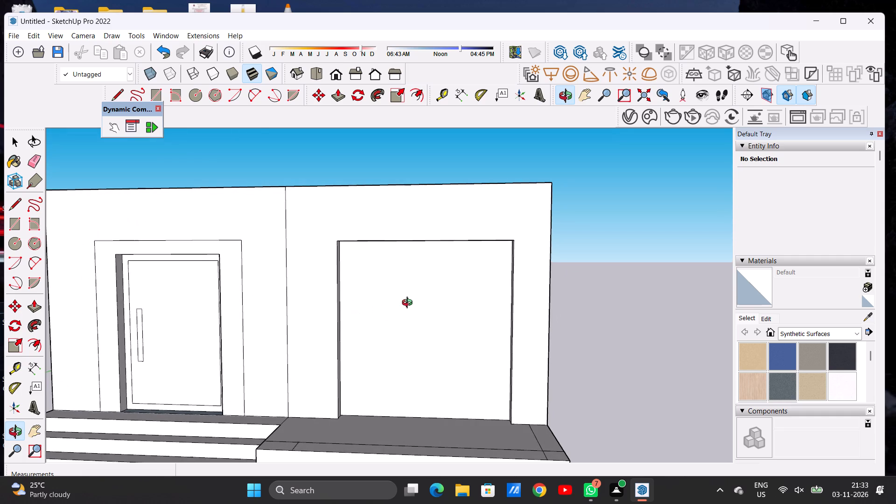
left_click_drag(409, 304, 422, 308)
type("OF")
left_click(405, 260)
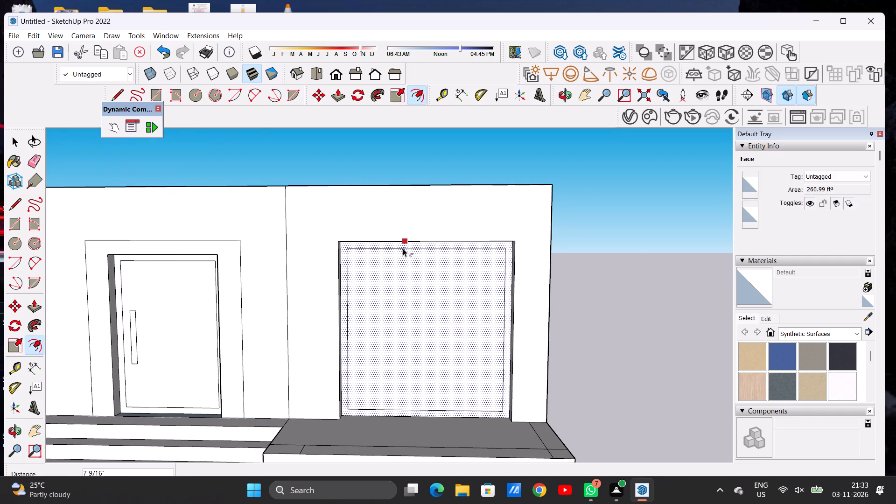
left_click(404, 250)
key("space")
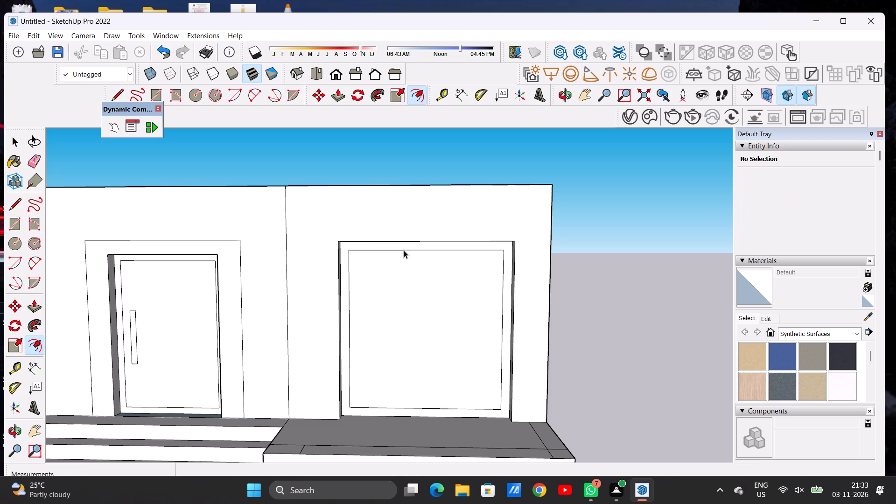
Draw two closely spaced vertical lines, each about 14' 11" long, down the middle of the double-door panel to form a centre strip.
type("L")
scroll(431, 416, "up", 4)
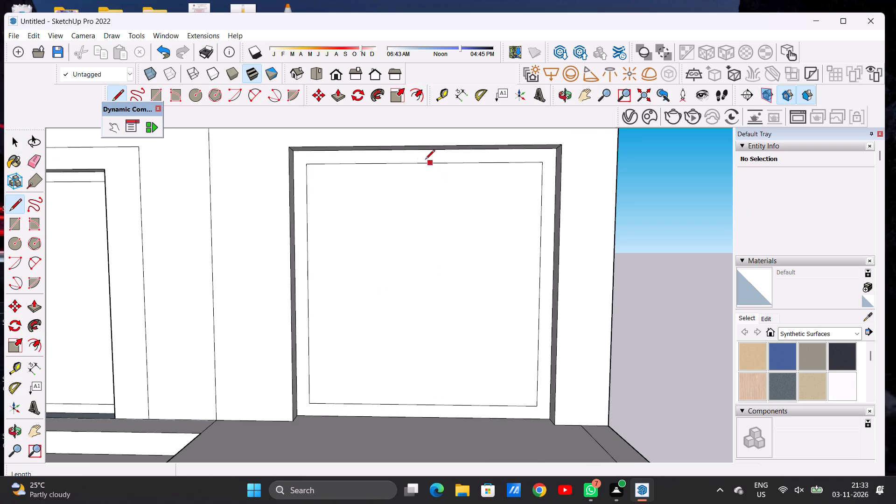
left_click(416, 162)
left_click(414, 404)
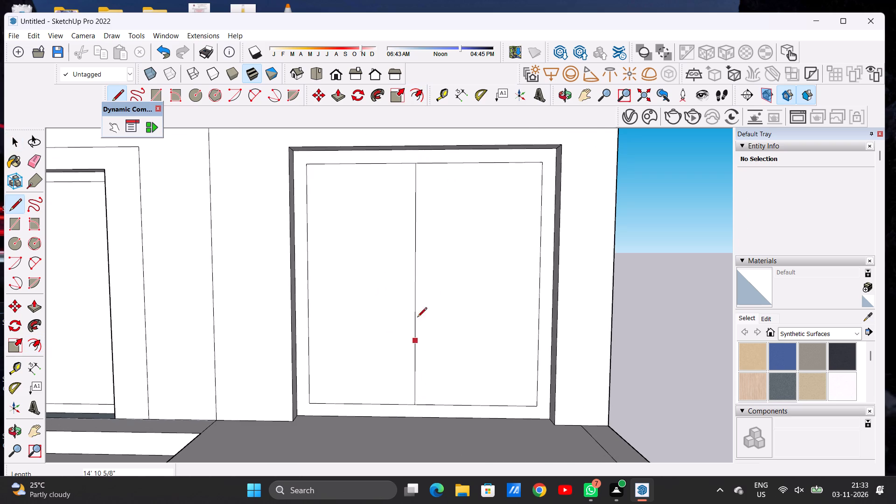
left_click(428, 165)
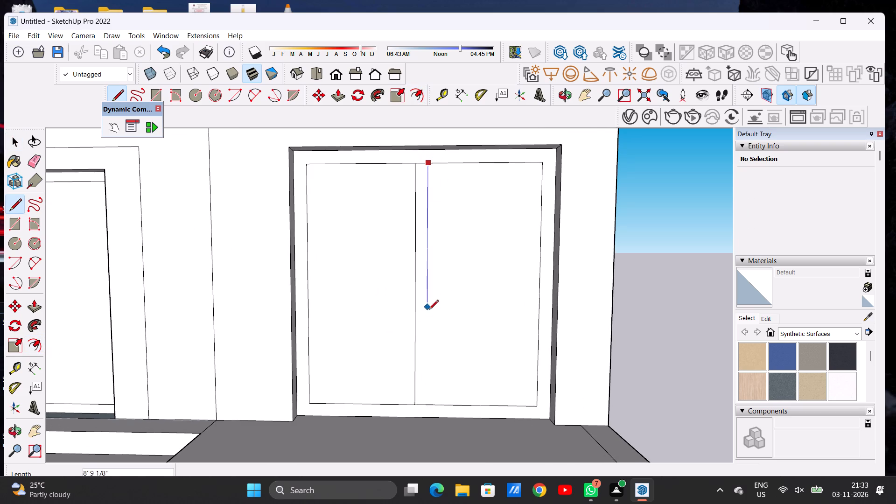
left_click(427, 402)
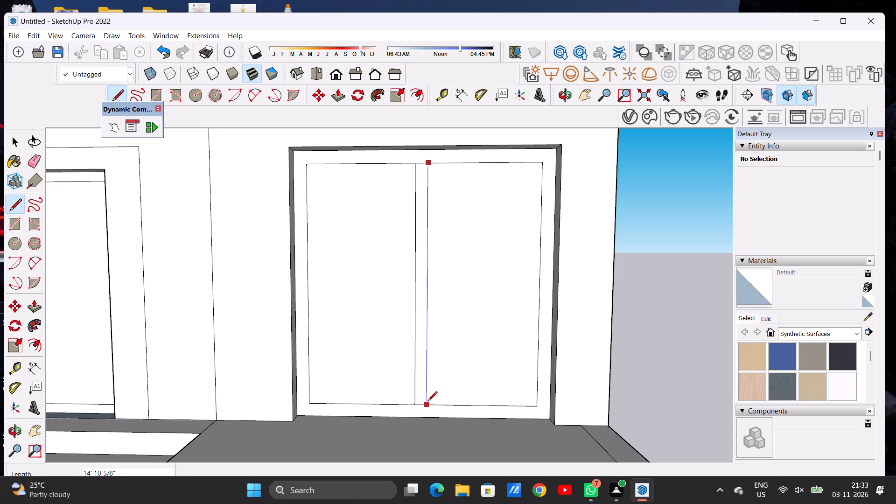
key("space")
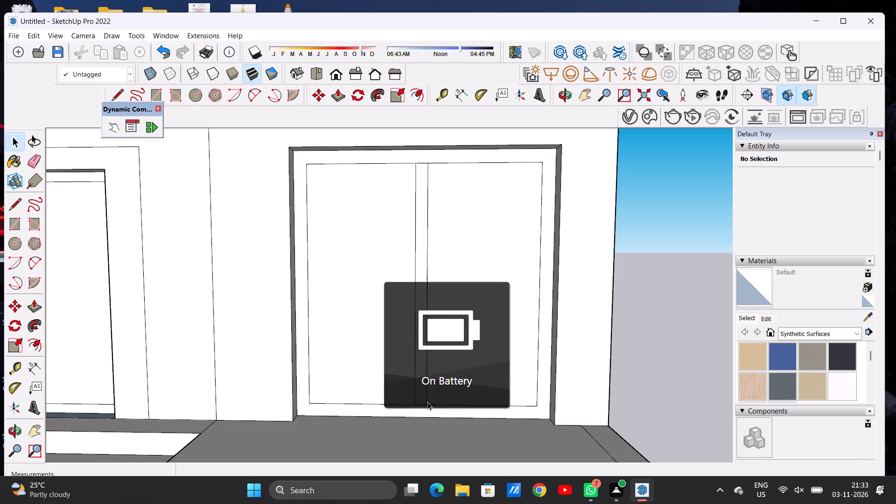
Draw a vertical handle rectangle about 4' 9" by 5" on the left door leaf beside the centre strip.
key("r")
scroll(323, 391, "down", 6)
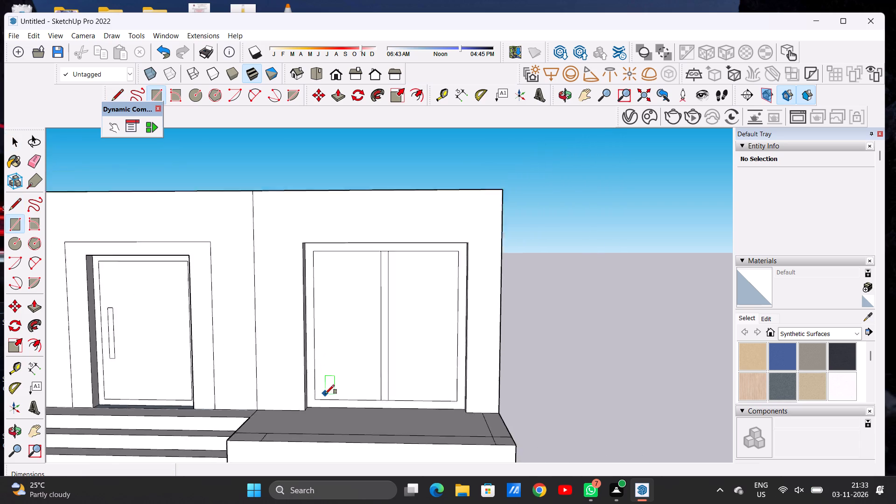
scroll(367, 317, "up", 6)
left_click(366, 323)
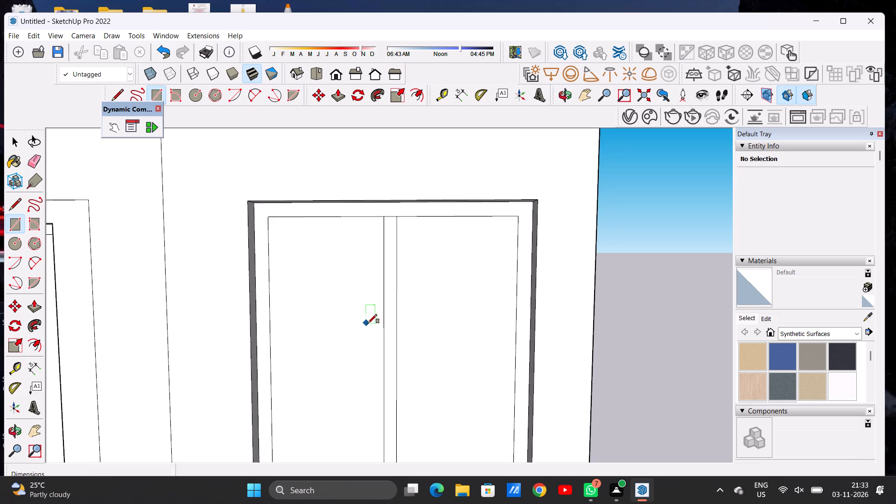
left_click(376, 321)
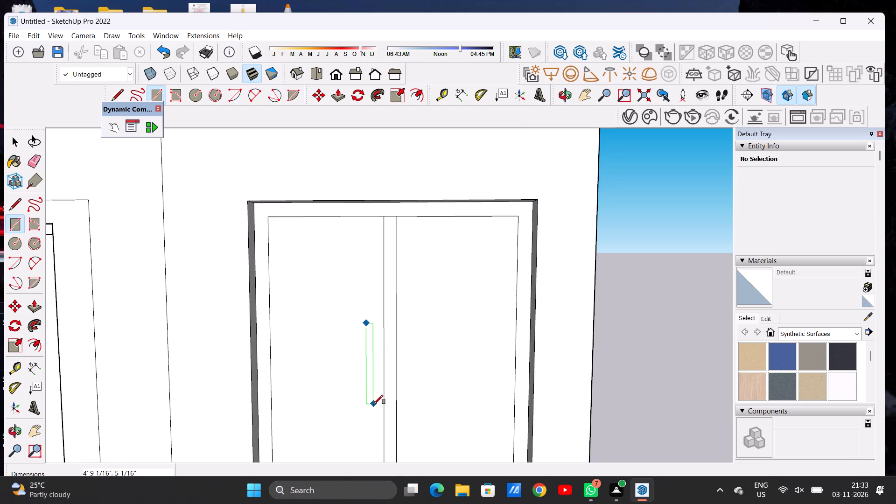
left_click(373, 401)
key("space")
scroll(357, 359, "down", 7)
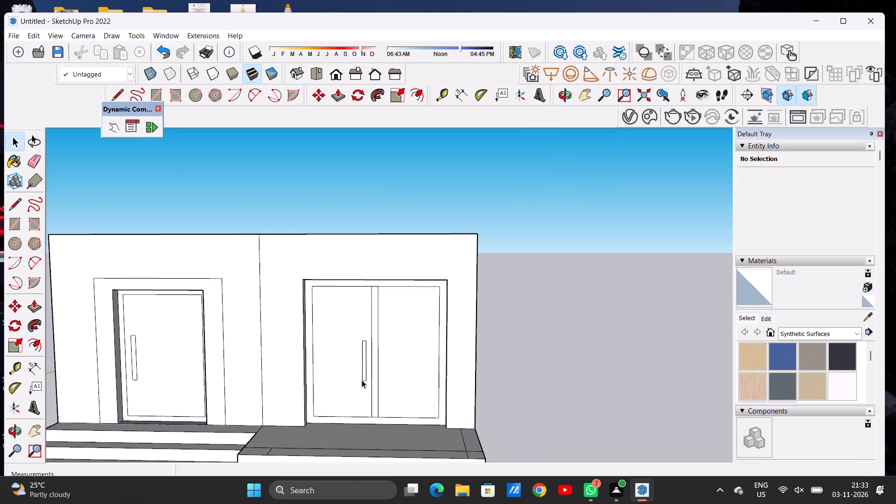
Shorten the left door leaf's handle by drawing a line about 5" across its lower part and erasing the outline below it.
scroll(365, 383, "up", 3)
scroll(365, 382, "down", 1)
scroll(365, 382, "up", 2)
scroll(362, 381, "down", 1)
scroll(361, 381, "up", 7)
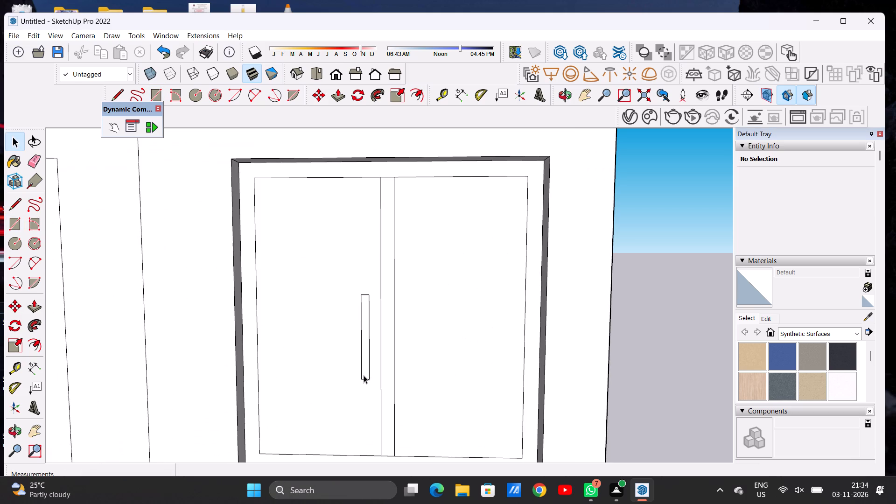
key("l")
scroll(365, 381, "up", 5)
left_click(359, 360)
left_click(371, 359)
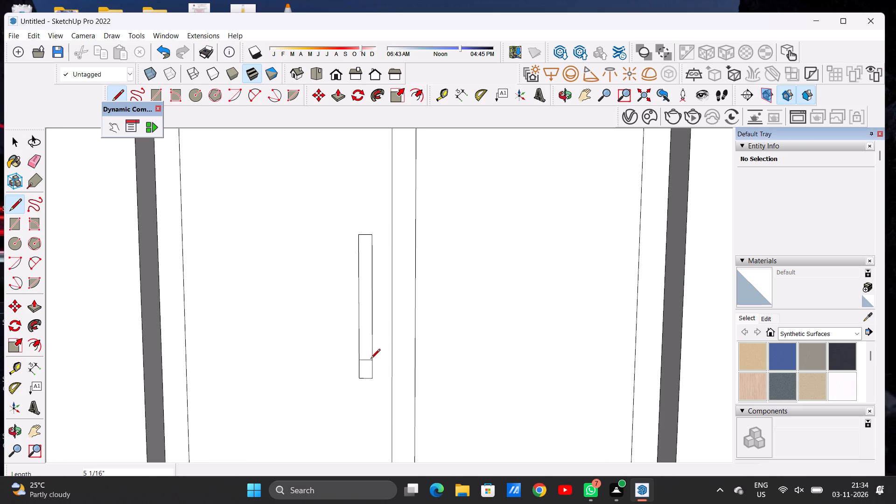
key("space")
key("e")
scroll(376, 376, "up", 6)
left_click_drag(337, 370, 366, 368)
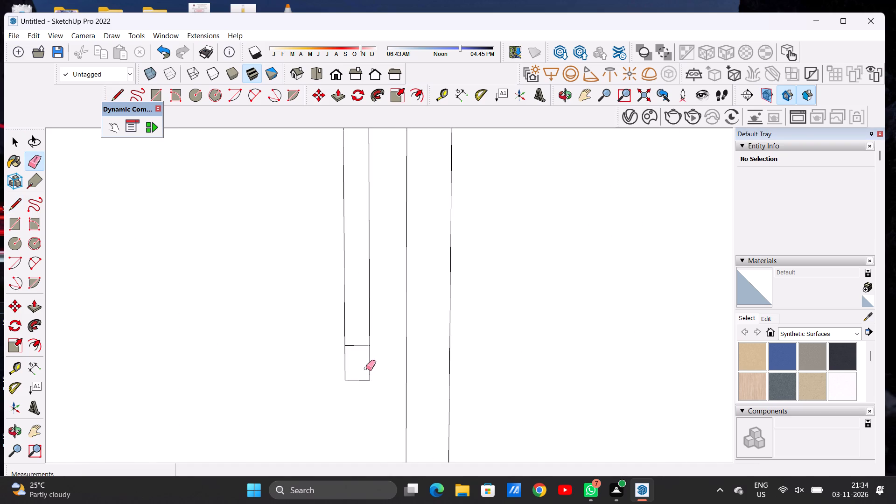
left_click_drag(366, 368, 359, 388)
key("space")
Copy the left handle horizontally about 2' 4" across the centre strip onto the right door leaf.
double_click(355, 329)
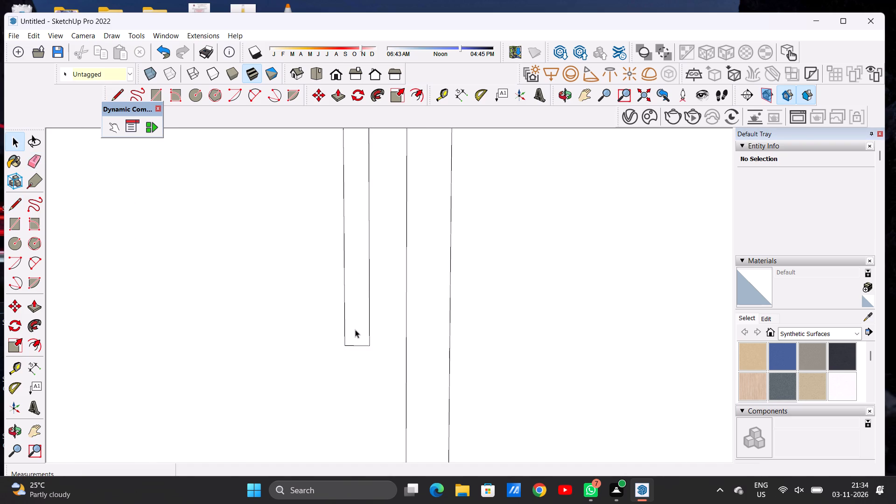
key("m")
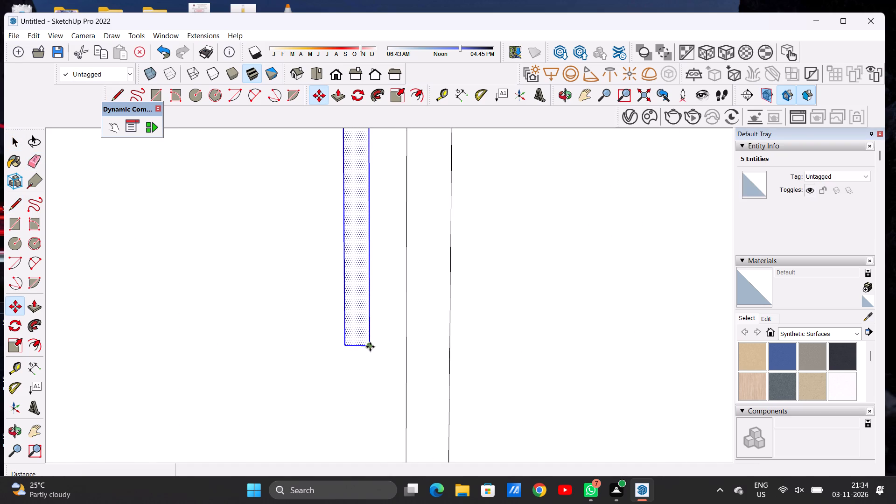
left_click(370, 347)
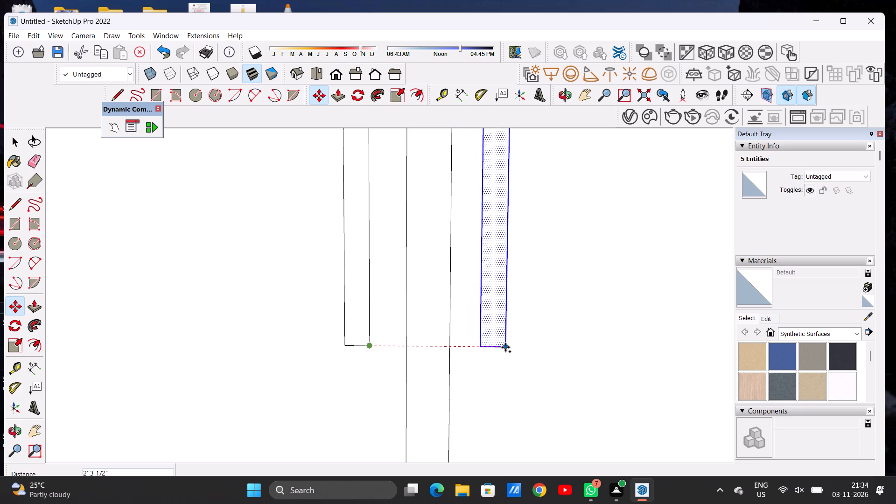
left_click(509, 348)
key("space")
scroll(408, 356, "down", 8)
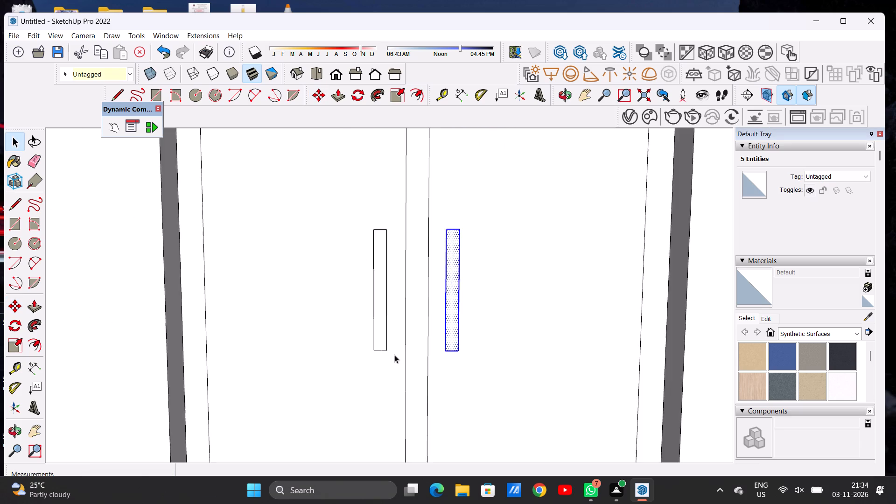
scroll(394, 355, "down", 11)
scroll(379, 357, "up", 1)
scroll(380, 357, "down", 6)
left_click(590, 320)
scroll(603, 342, "down", 9)
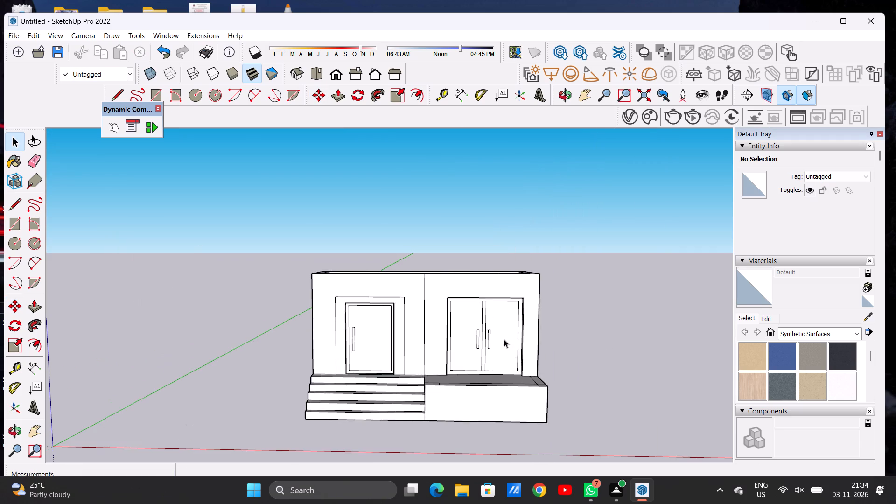
Examine the building's front with both doors, the steps and the ledge from low and raised angles.
scroll(504, 339, "up", 8)
scroll(373, 360, "down", 2)
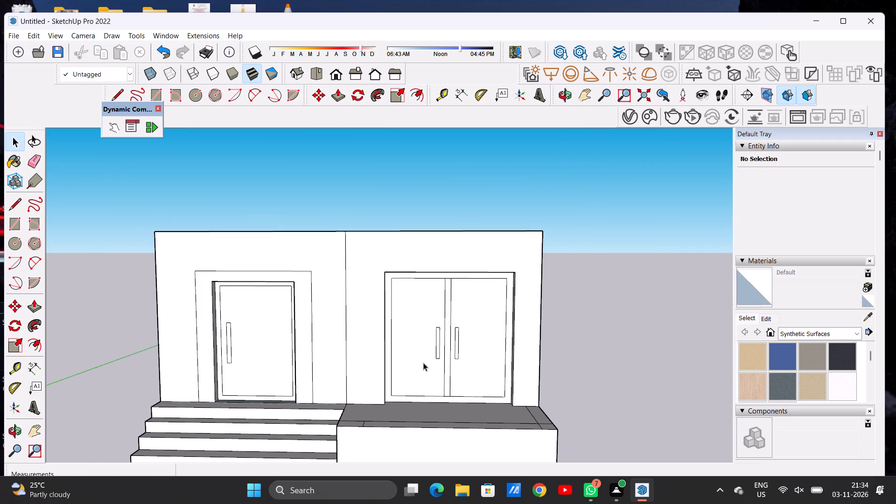
key("o")
left_click_drag(425, 363, 429, 338)
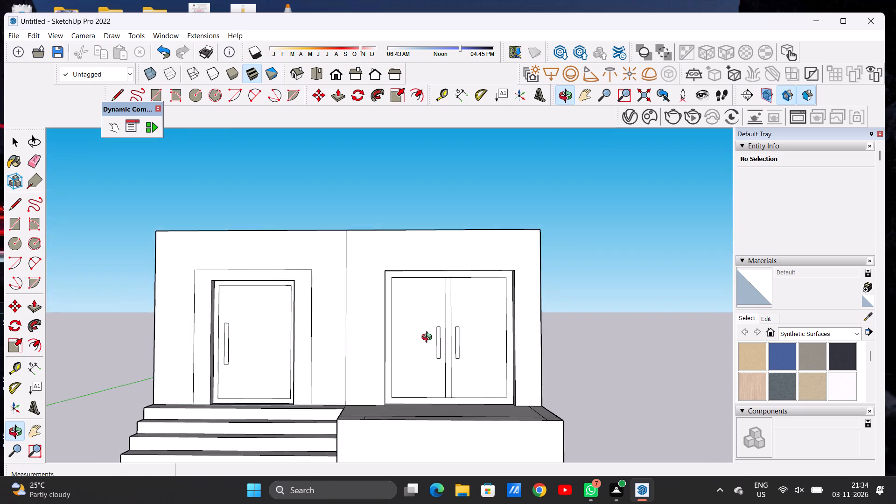
left_click_drag(429, 338, 439, 357)
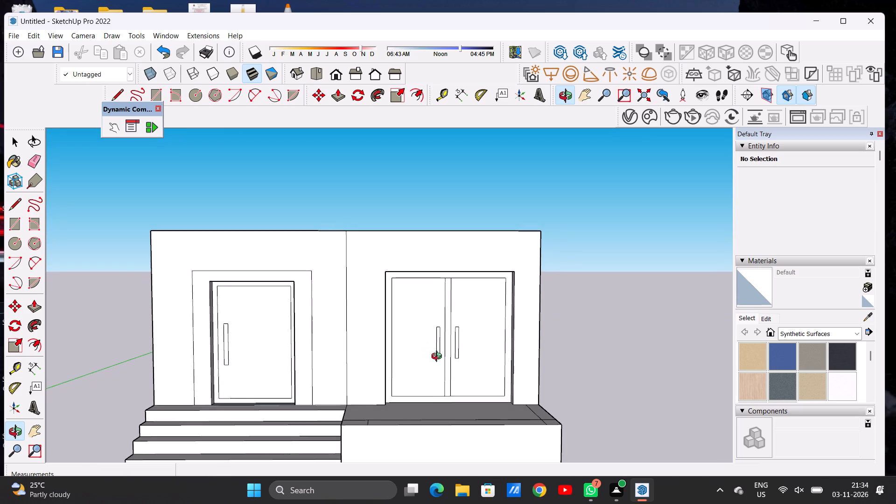
scroll(432, 338, "down", 7)
scroll(441, 370, "up", 7)
left_click(482, 373)
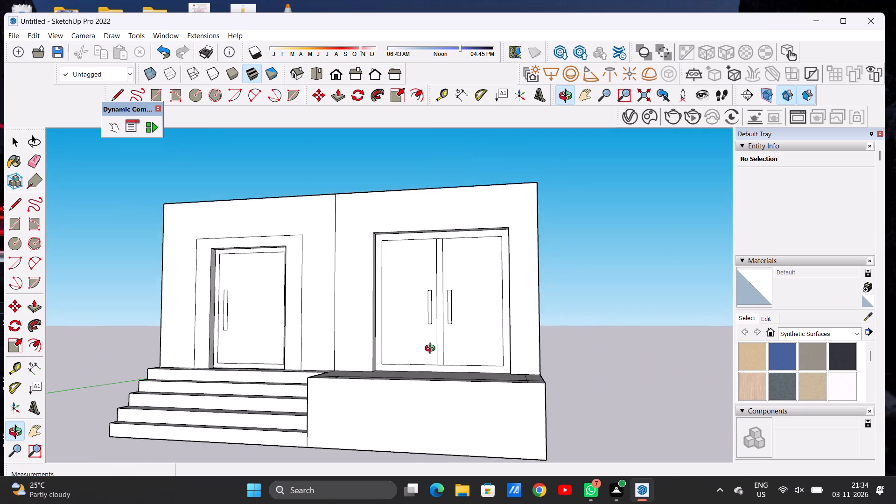
left_click_drag(435, 372, 441, 422)
scroll(324, 339, "down", 6)
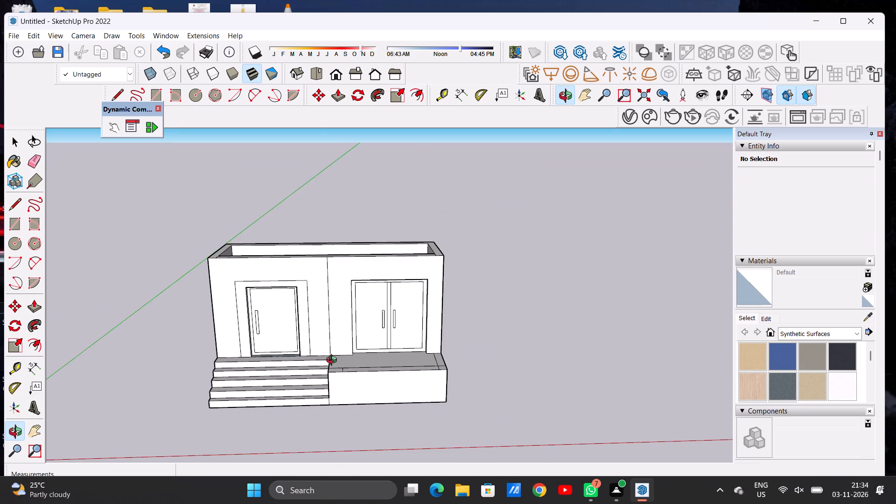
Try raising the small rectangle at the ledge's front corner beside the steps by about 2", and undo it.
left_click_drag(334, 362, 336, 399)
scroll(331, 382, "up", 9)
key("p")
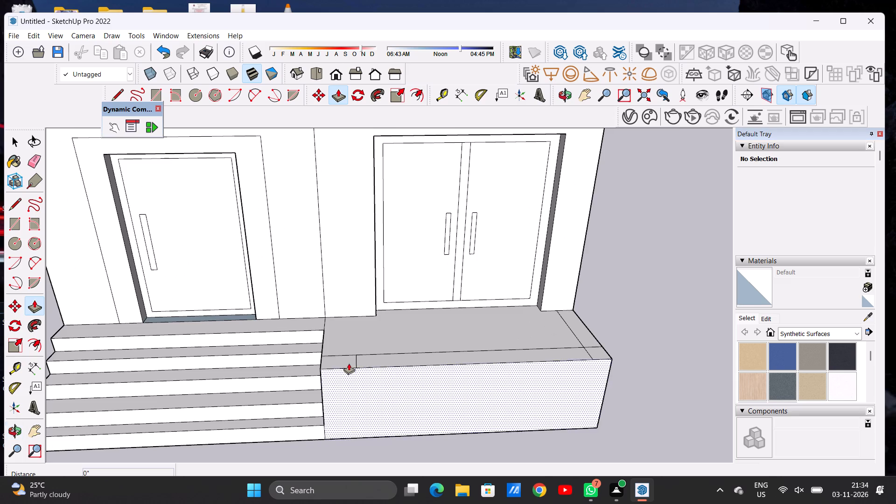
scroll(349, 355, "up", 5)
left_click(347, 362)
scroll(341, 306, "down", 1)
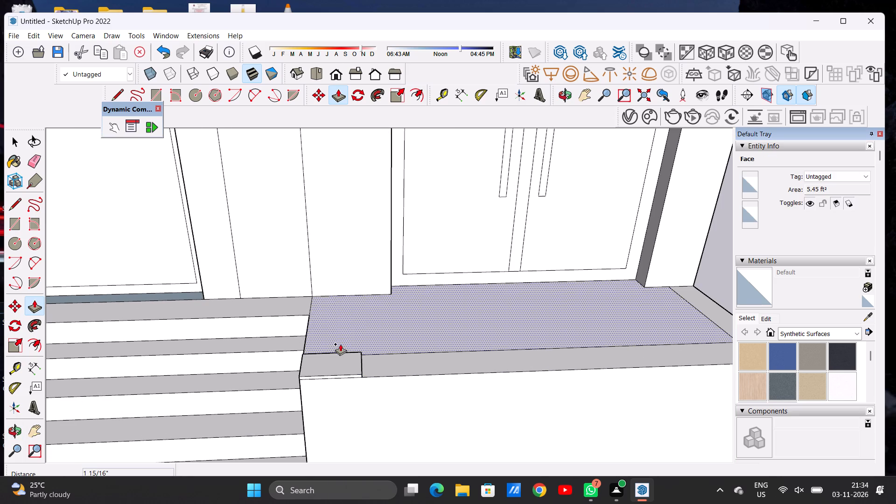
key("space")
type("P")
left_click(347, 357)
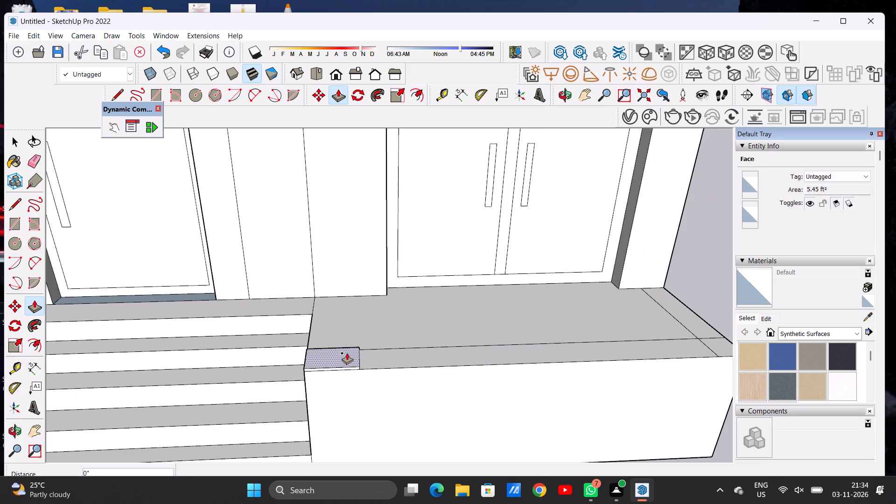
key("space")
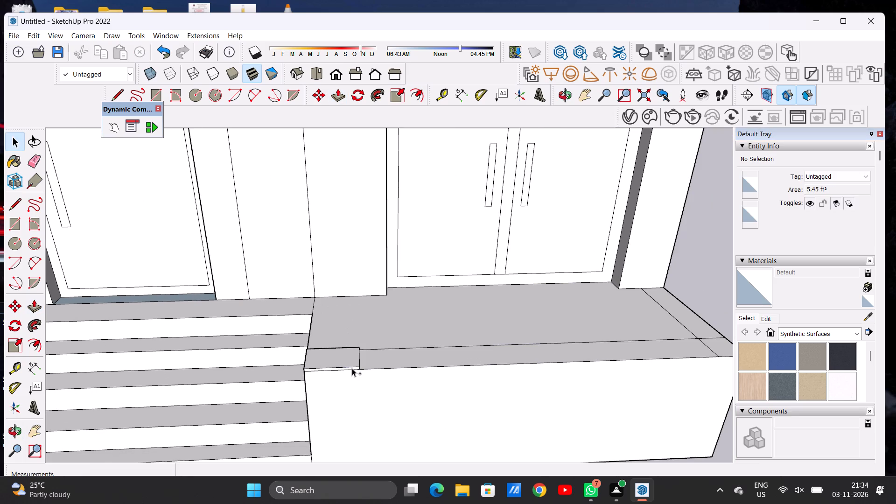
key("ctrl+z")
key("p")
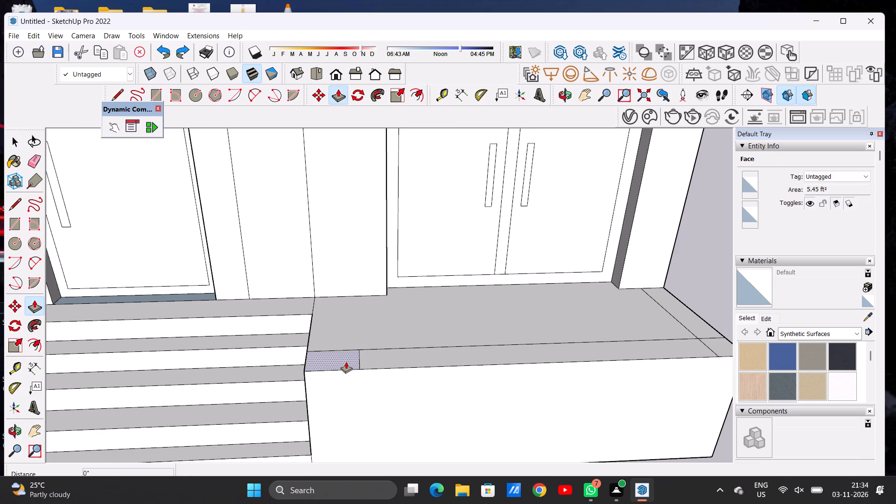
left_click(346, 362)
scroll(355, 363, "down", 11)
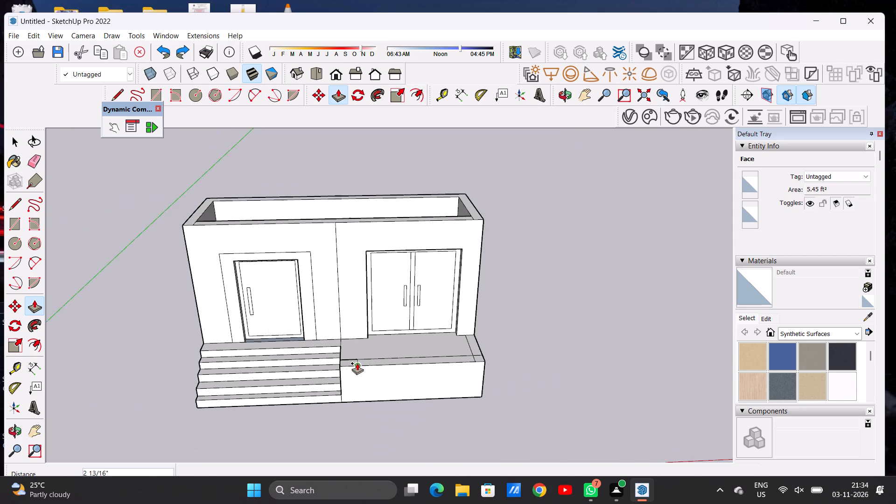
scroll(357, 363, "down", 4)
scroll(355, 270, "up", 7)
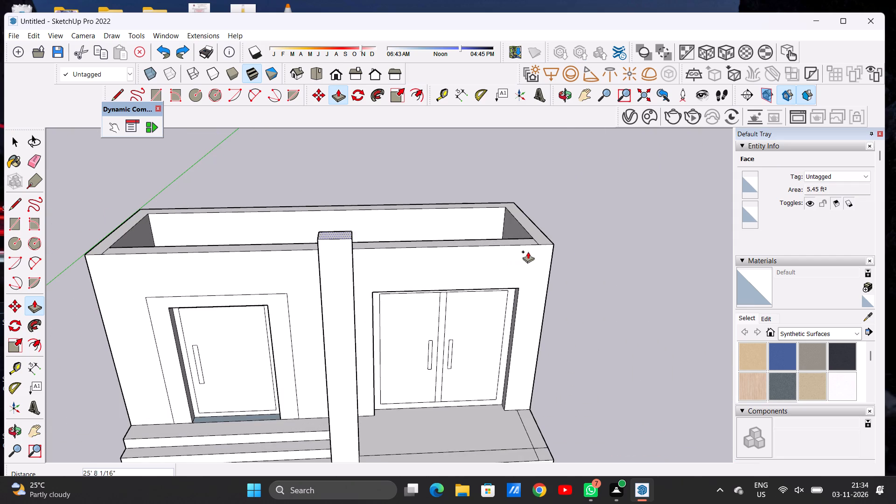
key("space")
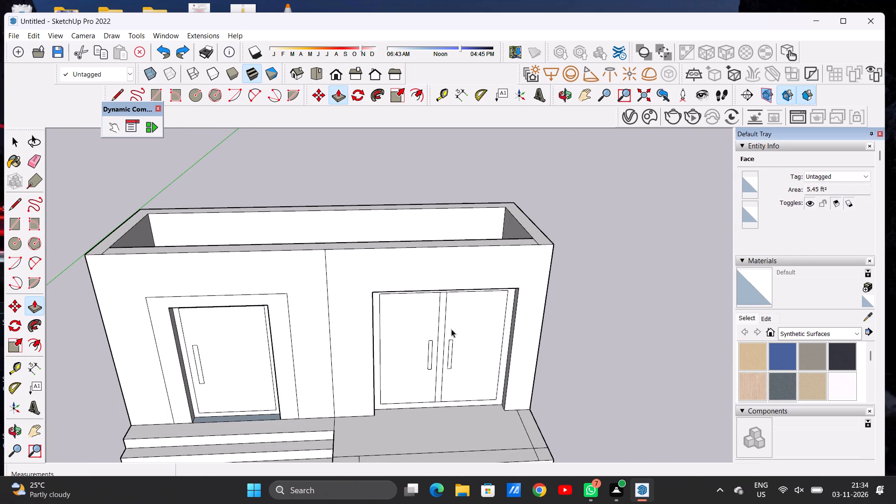
Lower the front wall's top face about 3' 10" and bring the top of the other three walls down to match.
key("o")
left_click_drag(445, 345, 378, 355)
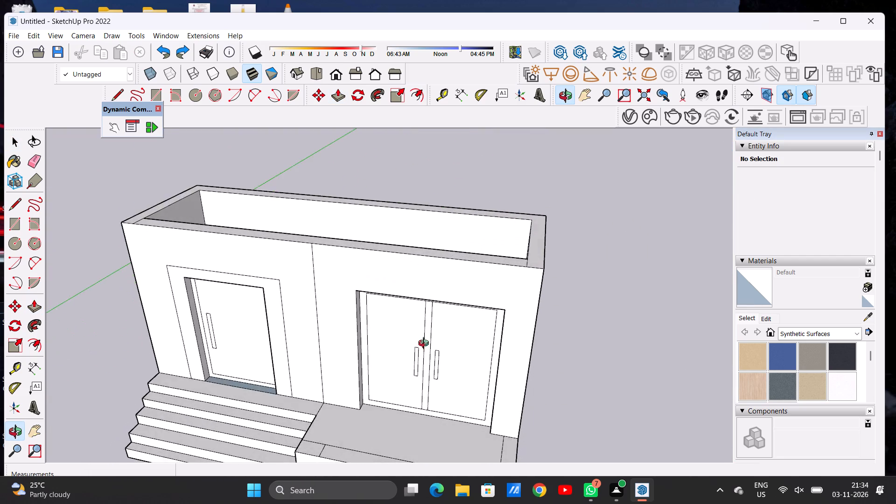
scroll(488, 319, "down", 6)
scroll(477, 296, "up", 5)
key("p")
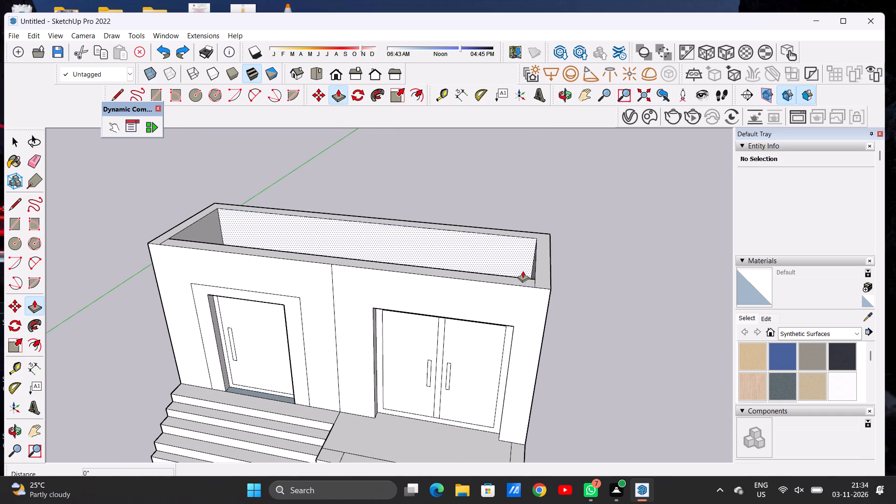
scroll(521, 278, "up", 2)
scroll(521, 278, "down", 1)
scroll(520, 278, "up", 1)
scroll(520, 279, "down", 1)
left_click(520, 281)
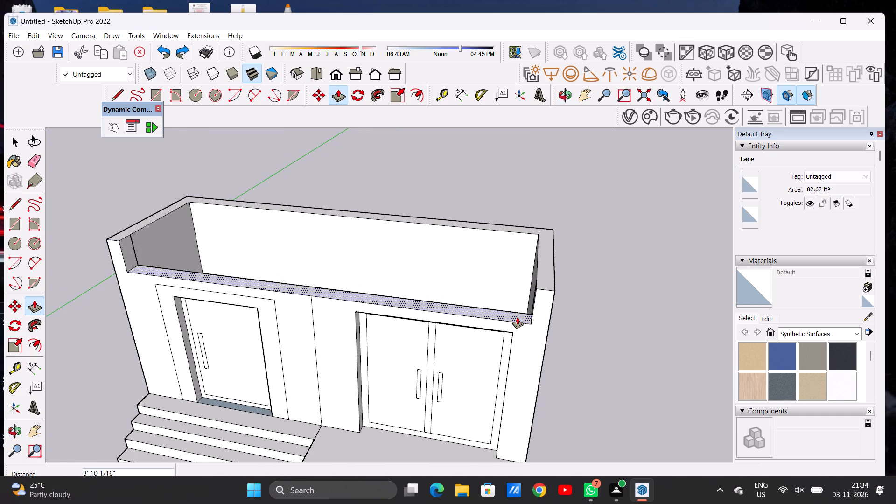
left_click(517, 317)
left_click(545, 282)
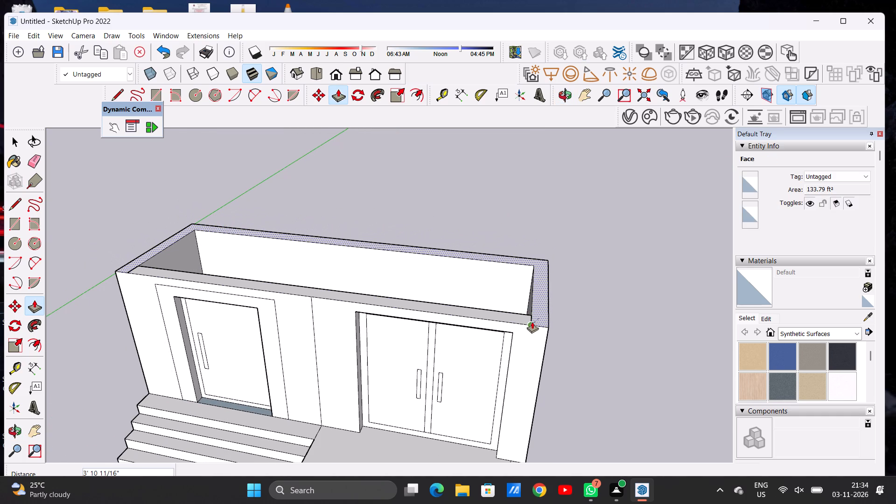
left_click(528, 325)
key("space")
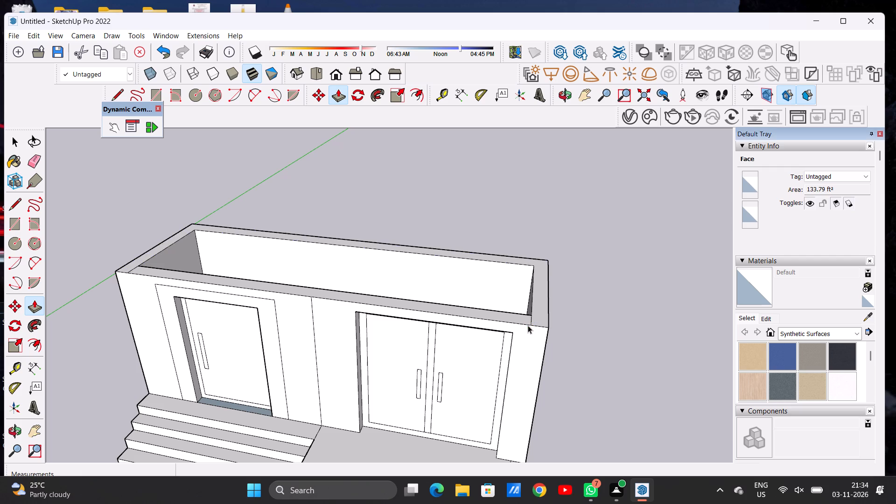
Pull the small rectangle at the ledge's front corner beside the steps up about 17' 7" to form a column.
type("O")
scroll(513, 341, "down", 7)
left_click_drag(489, 333, 510, 261)
left_click_drag(457, 369, 457, 390)
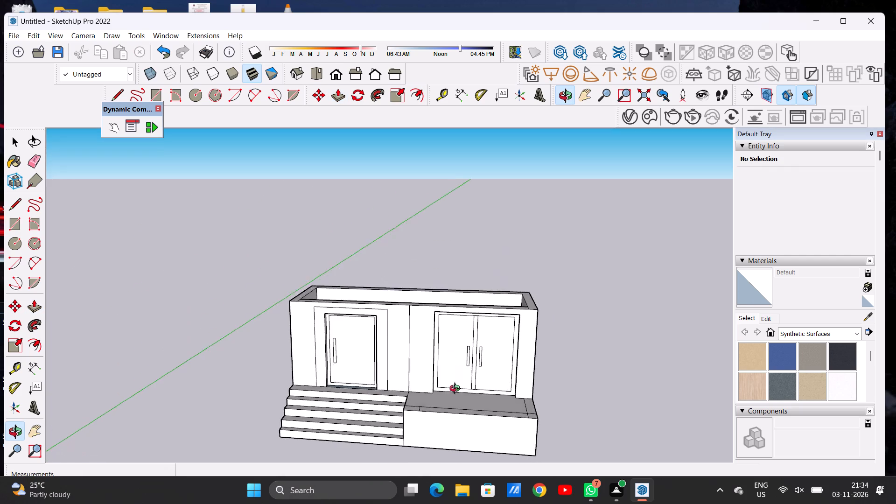
left_click_drag(457, 390, 459, 435)
scroll(411, 408, "up", 5)
key("p")
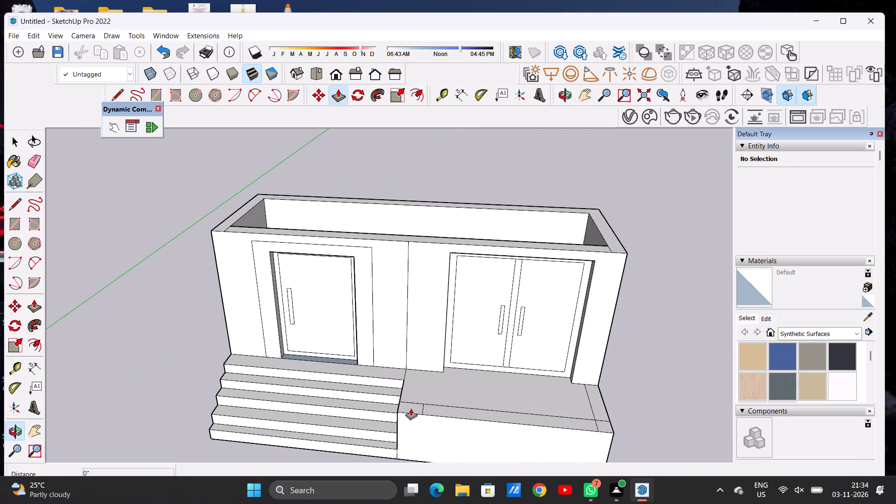
scroll(411, 408, "up", 4)
left_click(411, 408)
scroll(410, 367, "down", 6)
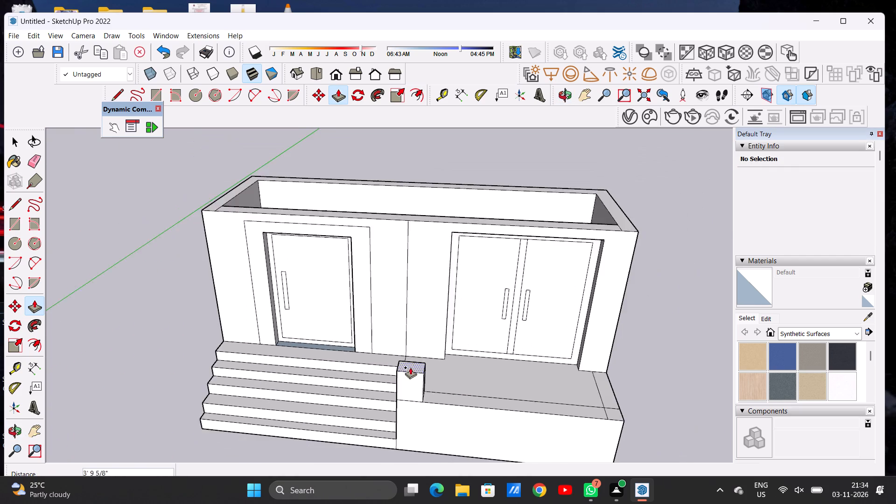
left_click(617, 249)
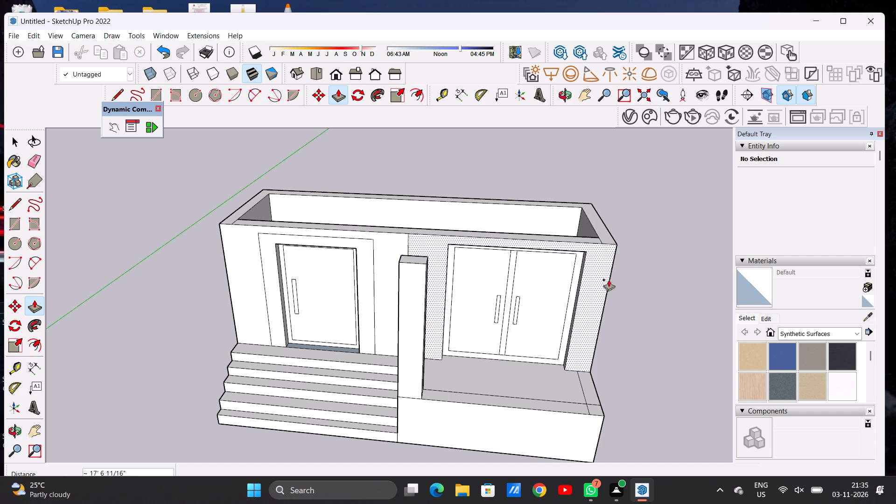
Pull the rectangle at the ledge's outer front corner up to the same height as the first column, about 17' 7".
left_click(597, 410)
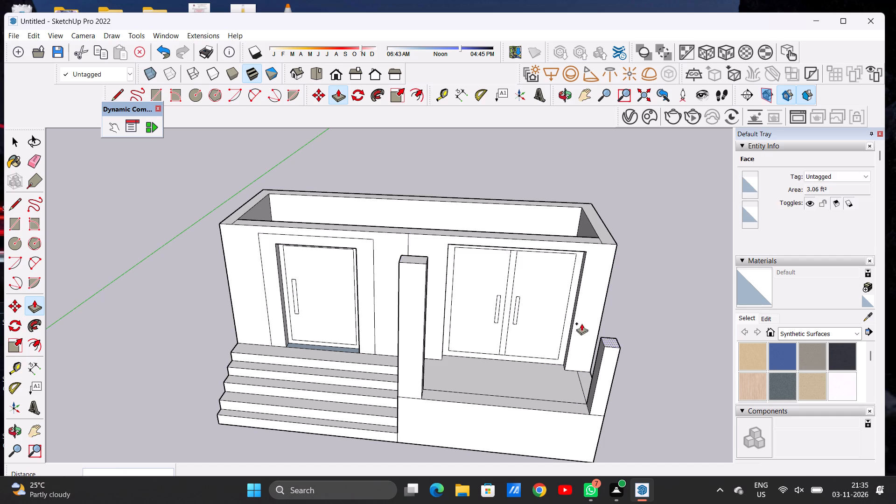
left_click(427, 267)
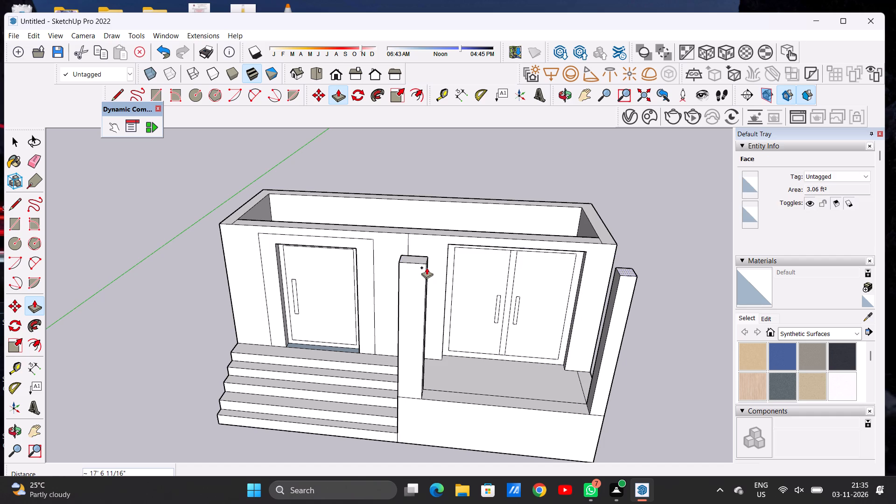
key("space")
Widen the column at the ledge's outer front corner by pulling its inner side face about 1' 3" toward the other column.
type("P")
scroll(409, 350, "down", 2)
scroll(418, 355, "up", 1)
scroll(423, 357, "down", 3)
left_click_drag(472, 362, 480, 359)
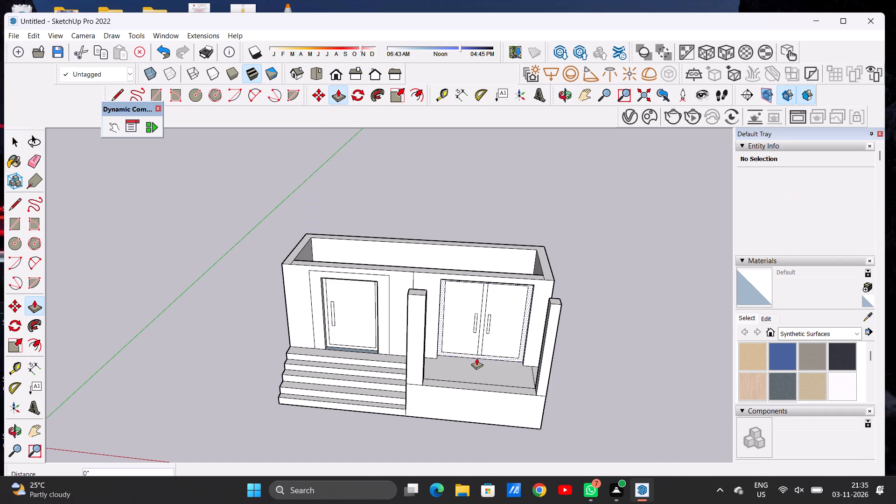
key("space")
key("space")
key("space")
key("o")
left_click_drag(523, 391, 596, 371)
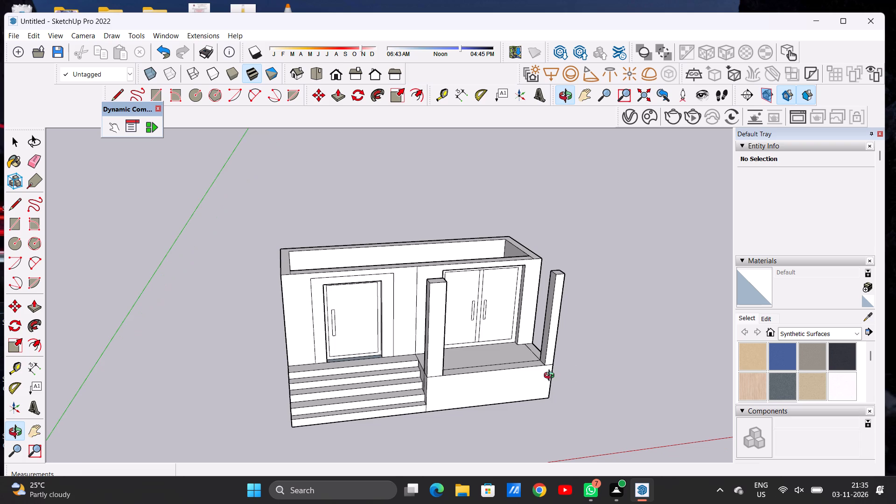
scroll(536, 363, "up", 8)
key("p")
scroll(558, 357, "up", 4)
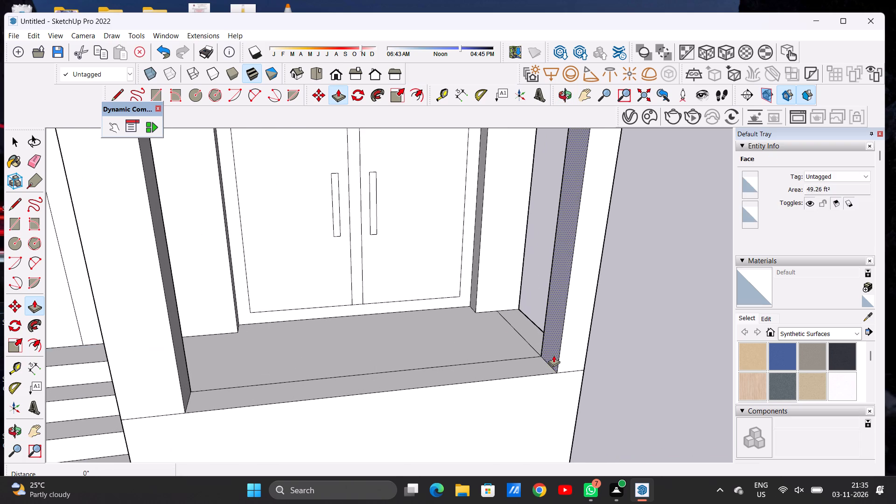
left_click(553, 355)
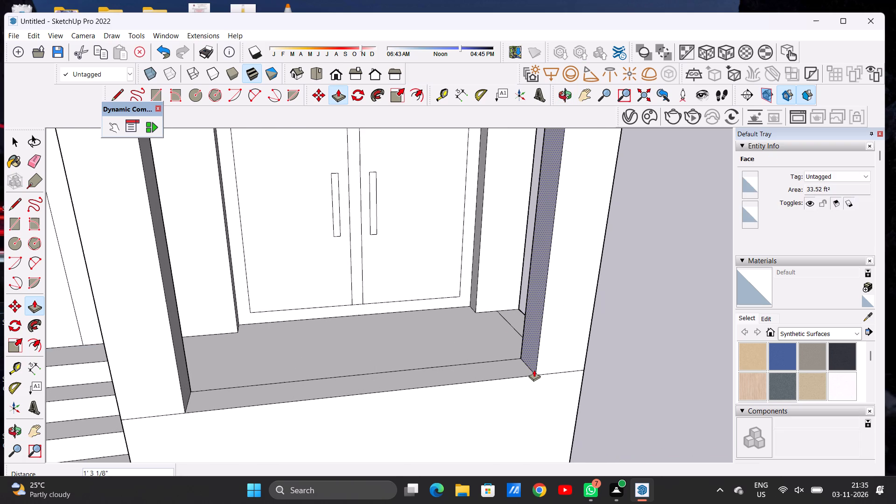
left_click(534, 370)
key("space")
Examine the two front columns, the ledge and the building from the side and the front.
type("O")
scroll(513, 363, "down", 5)
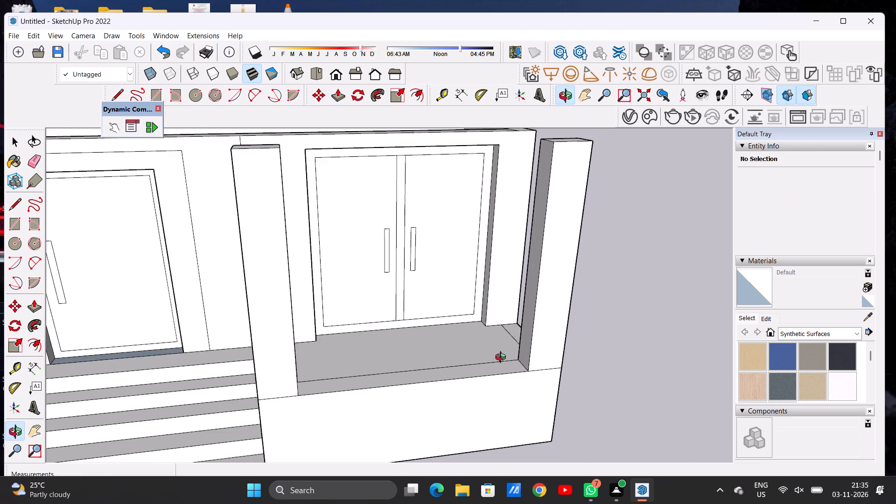
scroll(503, 358, "down", 3)
scroll(497, 354, "up", 2)
scroll(497, 354, "down", 4)
left_click_drag(539, 345, 330, 334)
left_click_drag(488, 363, 293, 360)
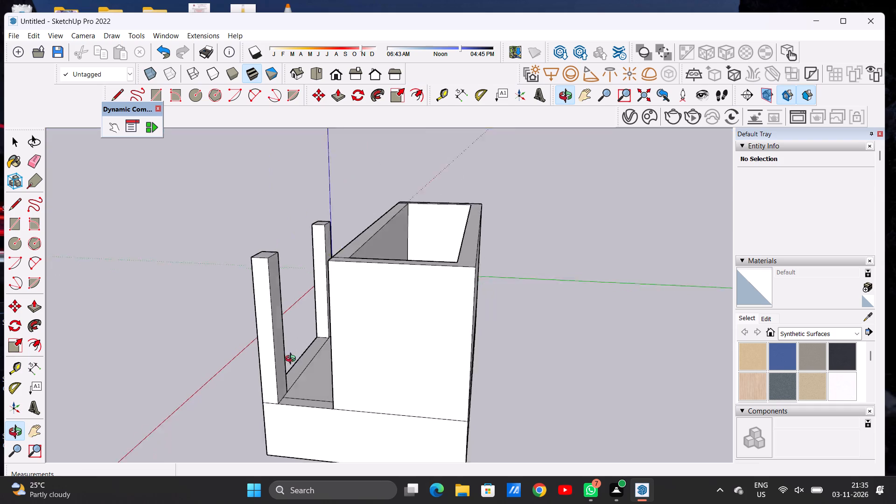
left_click_drag(293, 360, 462, 362)
scroll(406, 366, "down", 5)
left_click_drag(390, 365, 524, 370)
left_click_drag(370, 378, 555, 387)
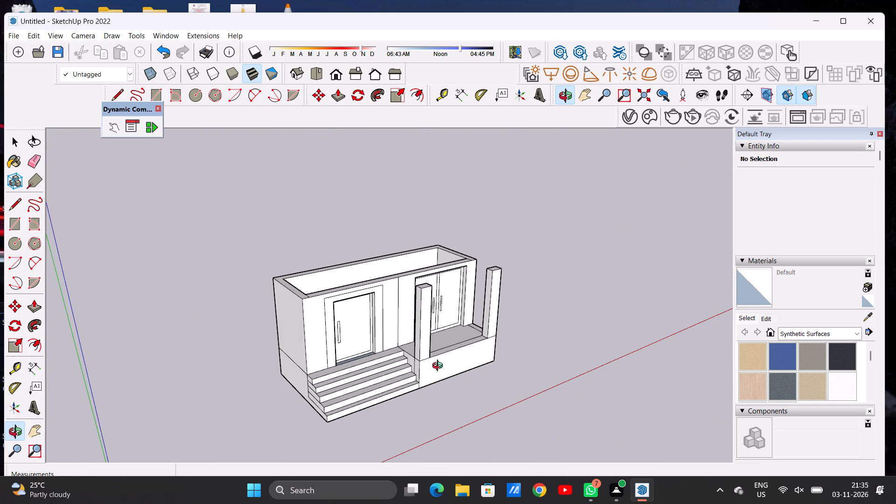
left_click_drag(433, 346, 418, 391)
Select the building's connected geometry, starting from the surround of the single door.
key("space")
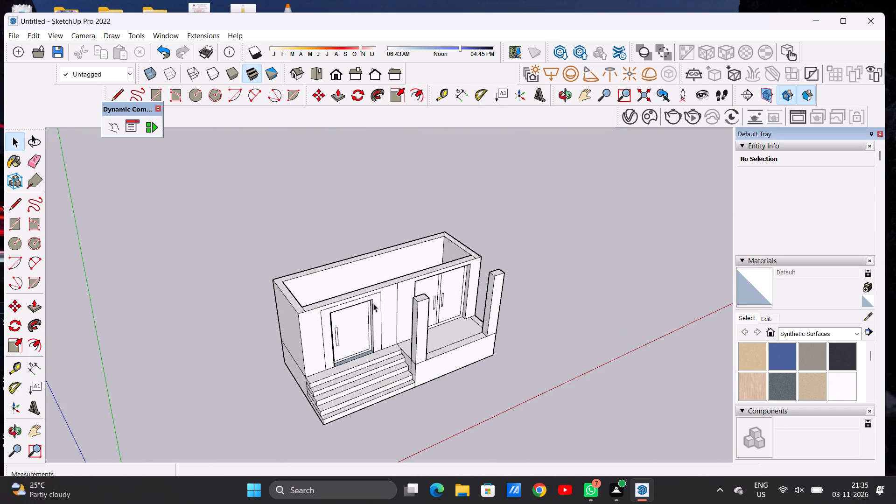
triple_click(373, 303)
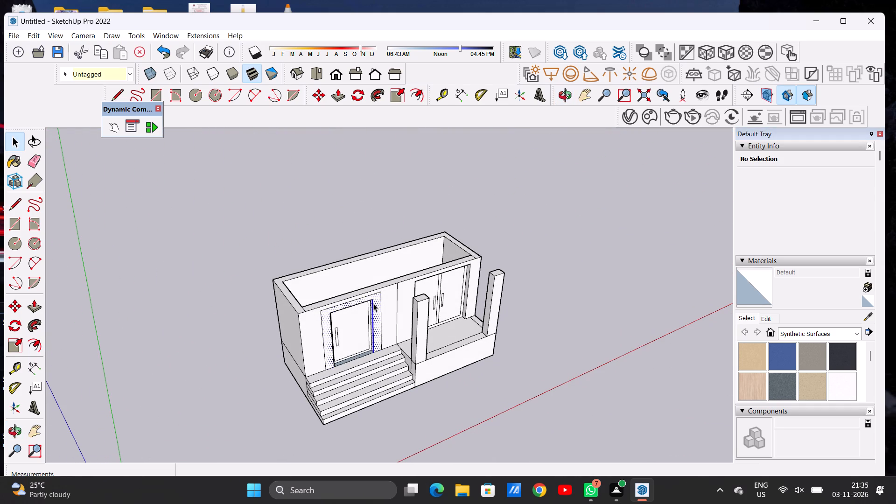
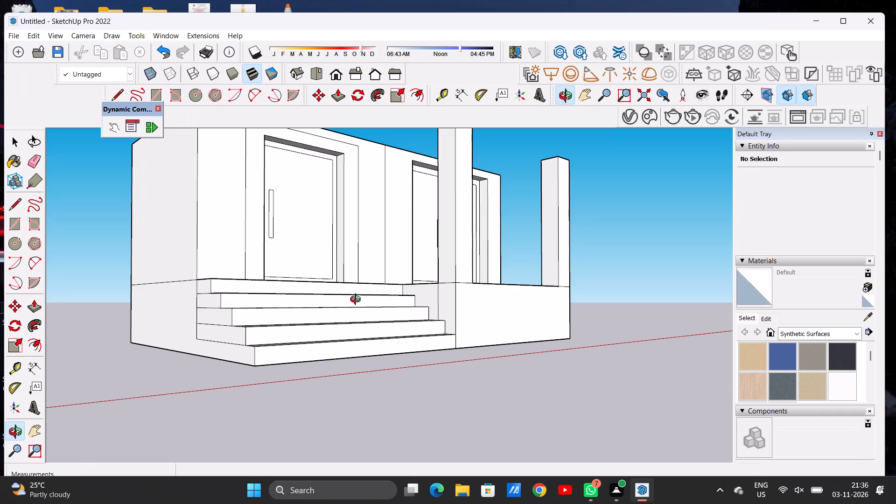
Examine the building's front from several angles, including the steps, both doors and the columns on the raised ledge.
scroll(357, 301, "down", 16)
scroll(356, 371, "up", 1)
scroll(356, 371, "down", 17)
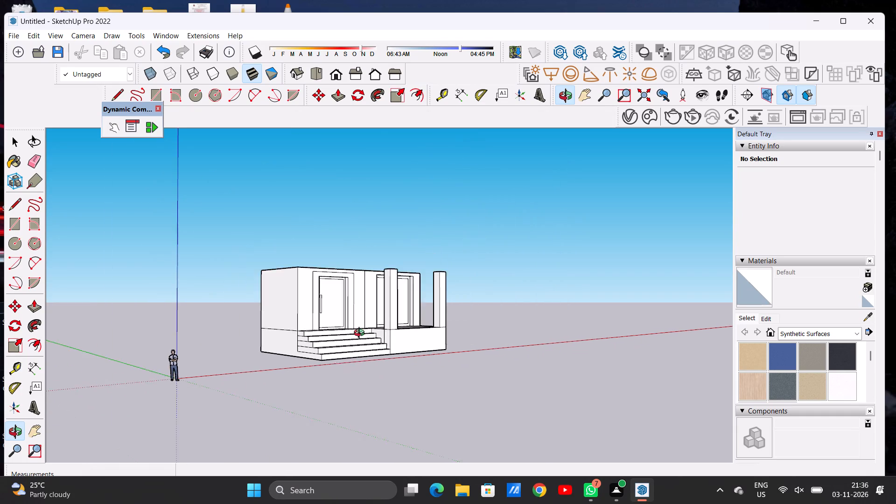
scroll(361, 334, "down", 4)
scroll(376, 305, "up", 3)
scroll(377, 306, "down", 1)
scroll(381, 307, "up", 6)
scroll(387, 305, "down", 1)
scroll(387, 305, "up", 5)
left_click_drag(388, 310, 276, 376)
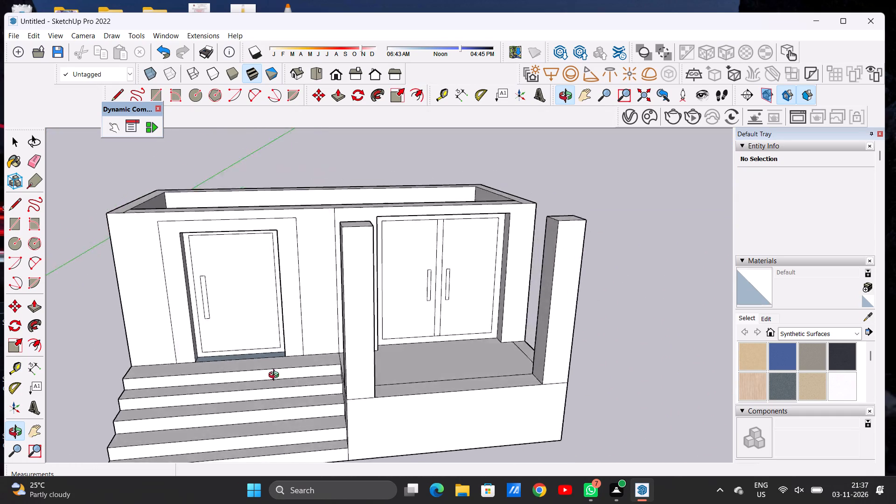
left_click_drag(276, 376, 279, 371)
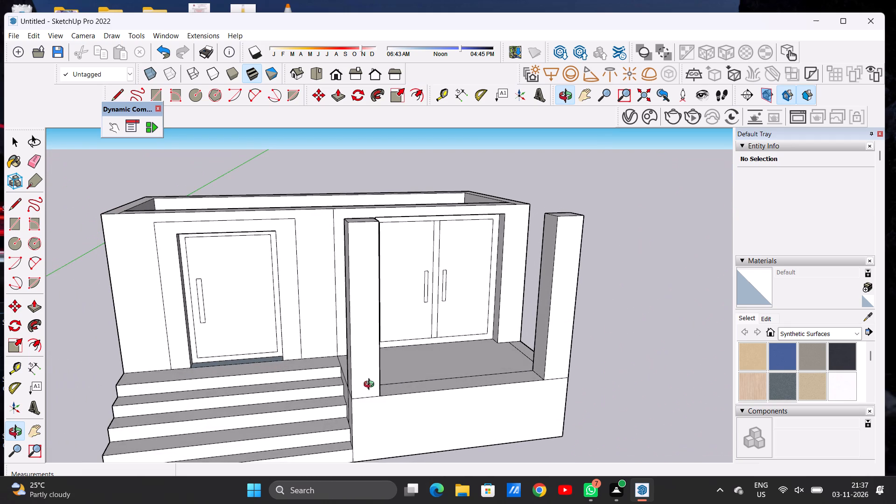
scroll(376, 395, "up", 3)
left_click_drag(441, 381, 358, 388)
scroll(445, 383, "down", 8)
left_click_drag(394, 404, 394, 405)
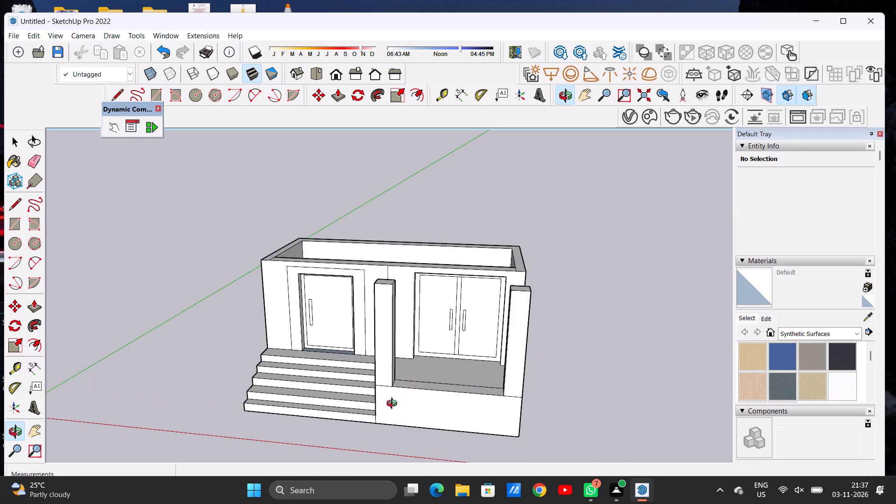
left_click_drag(394, 405, 399, 392)
Draw two vertical lines on the ledge's front face, from each front column's inner base corner down to the ledge's bottom edge.
scroll(382, 399, "up", 7)
key("l")
scroll(415, 386, "up", 5)
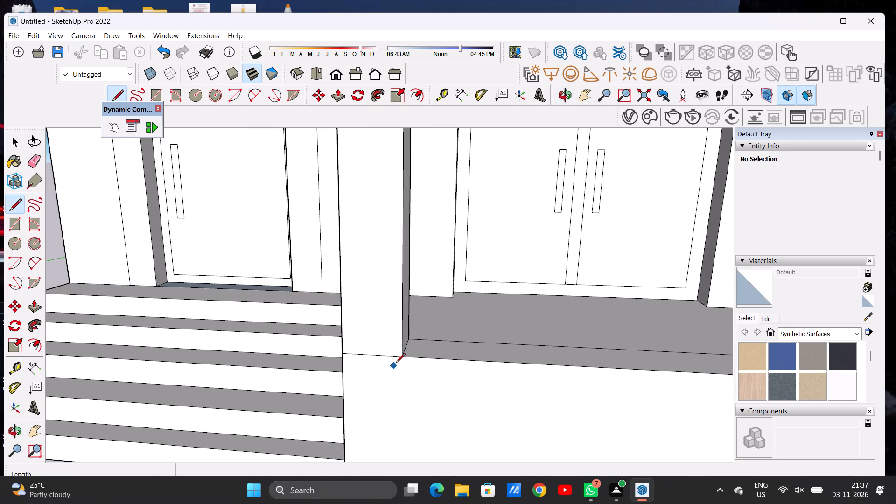
left_click(402, 357)
scroll(407, 372, "down", 7)
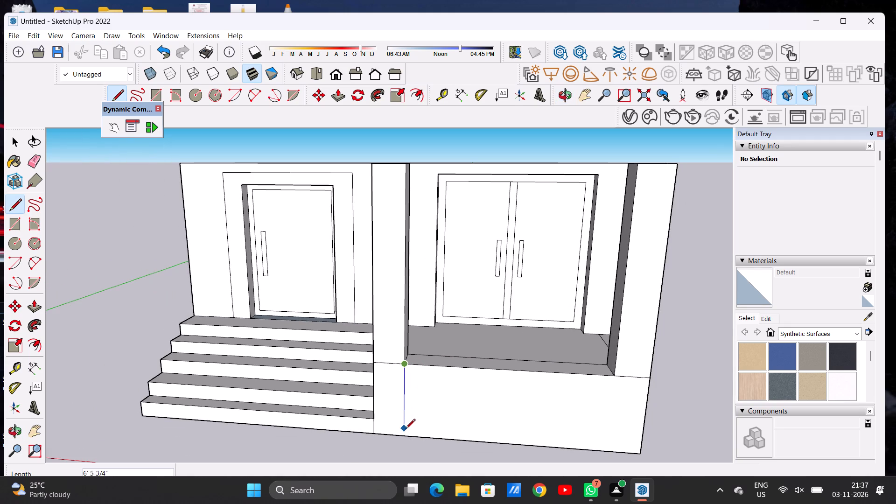
left_click(405, 438)
left_click(614, 376)
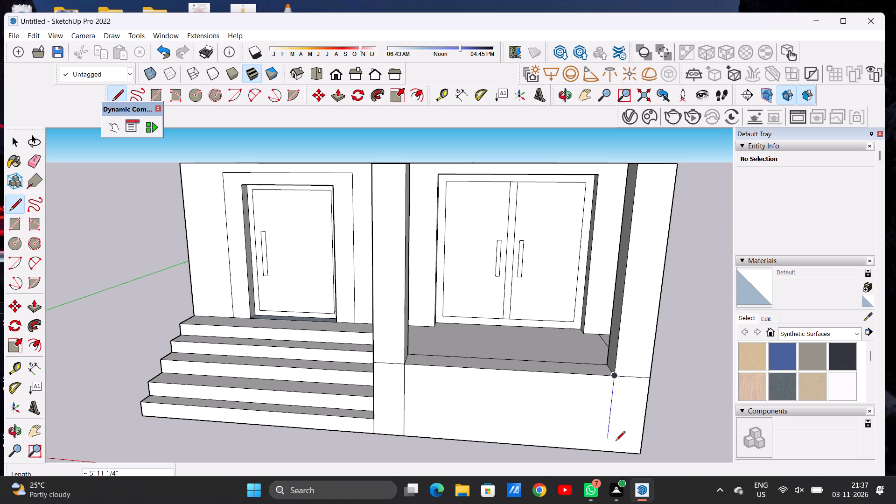
left_click(610, 451)
key("space")
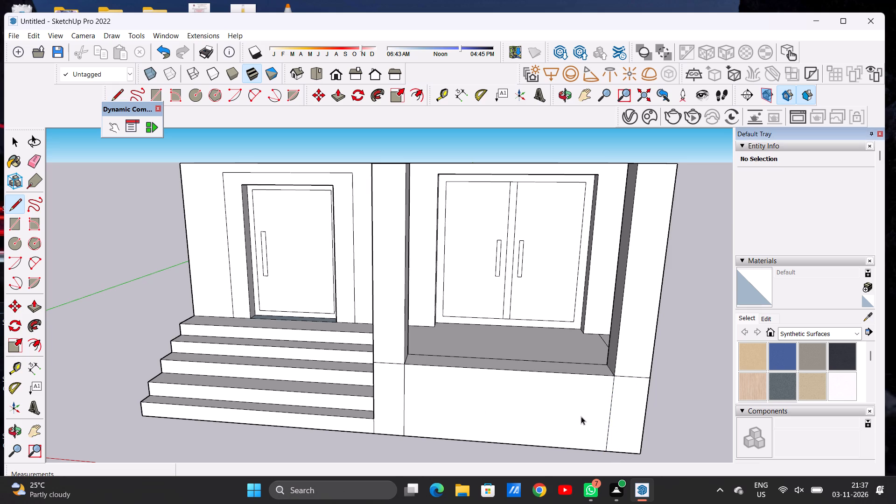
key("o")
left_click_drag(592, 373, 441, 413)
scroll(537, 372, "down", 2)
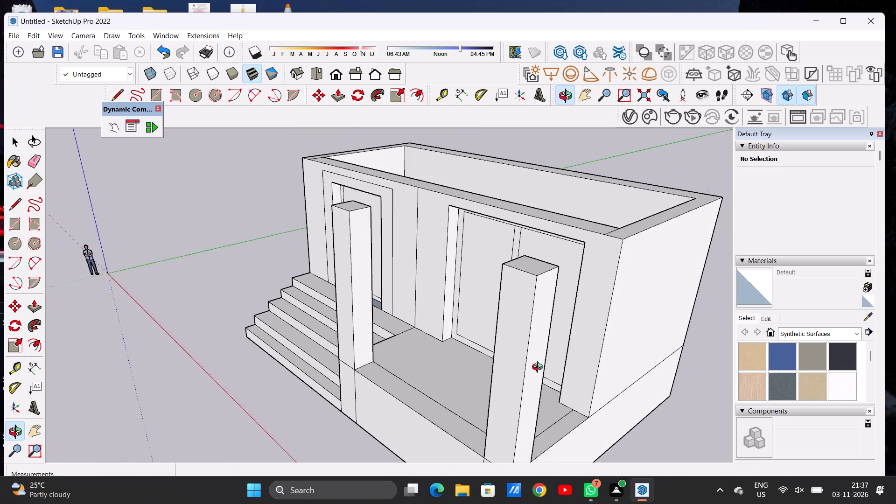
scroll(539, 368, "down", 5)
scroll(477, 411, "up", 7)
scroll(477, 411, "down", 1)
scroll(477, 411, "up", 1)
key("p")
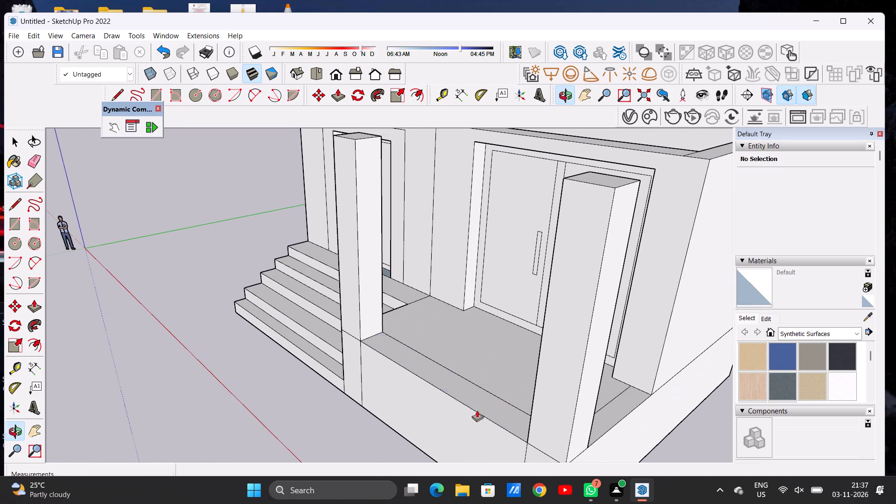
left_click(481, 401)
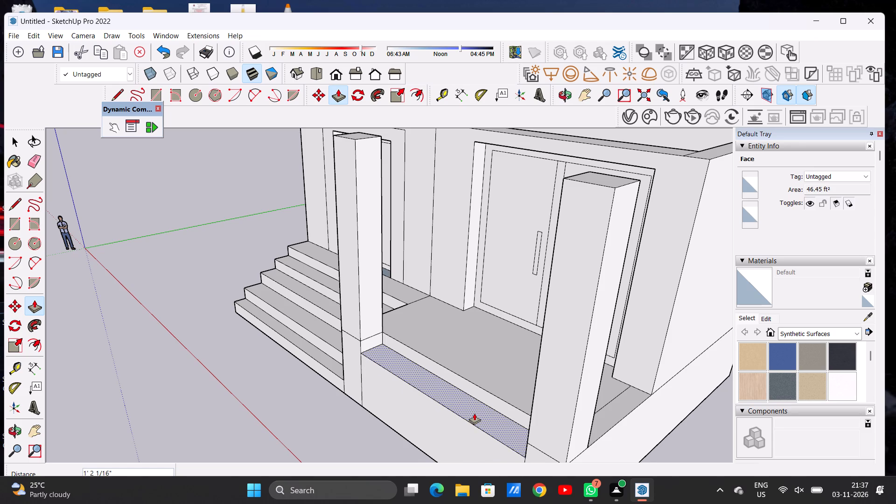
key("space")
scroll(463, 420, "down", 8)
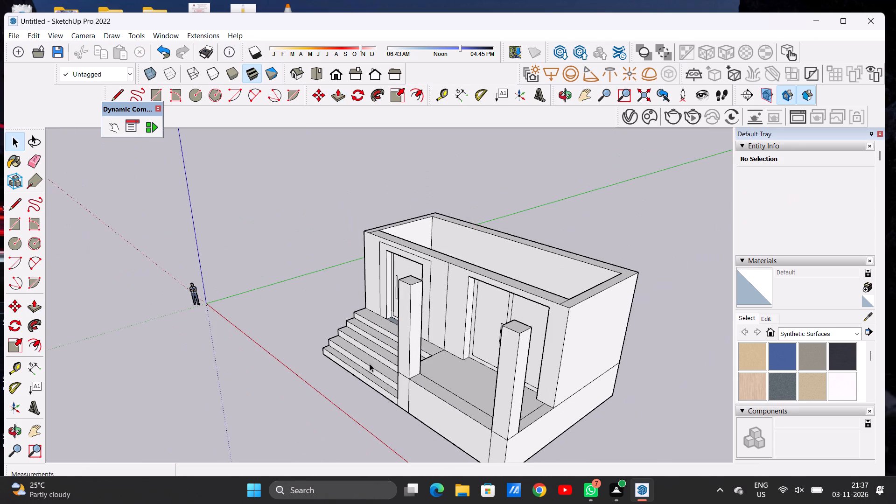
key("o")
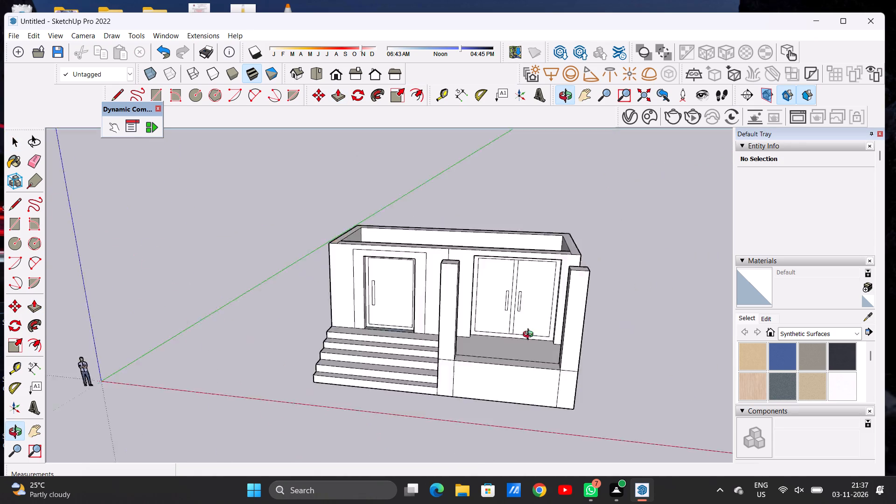
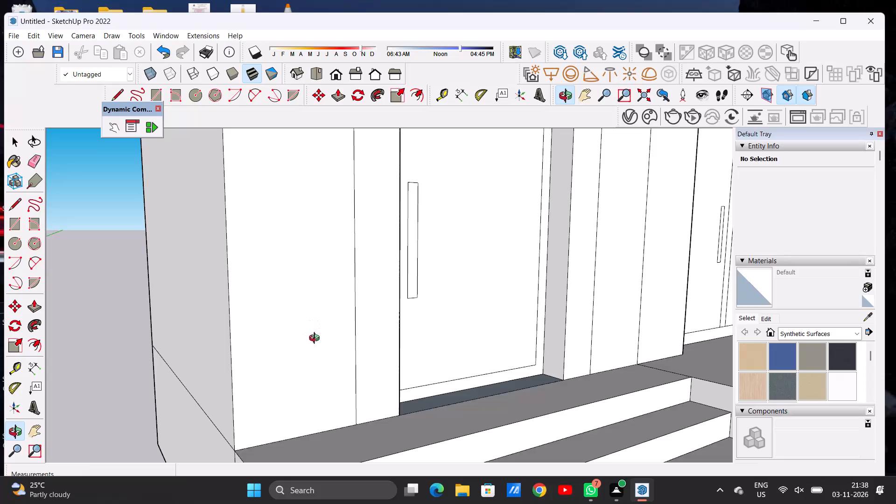
Examine the base of the door above the steps, including its recess and the top landing, up close and from farther away.
scroll(320, 340, "down", 20)
scroll(320, 340, "down", 10)
scroll(323, 330, "up", 1)
scroll(323, 330, "down", 5)
scroll(335, 343, "up", 2)
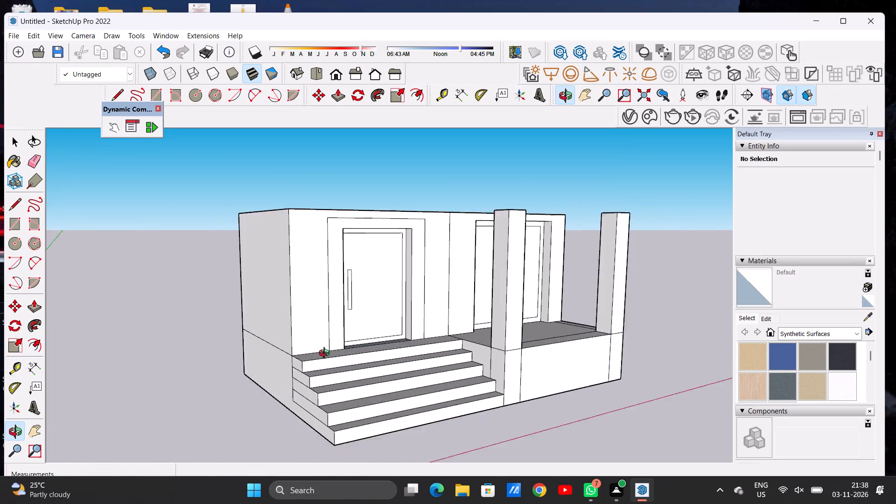
scroll(326, 354, "up", 6)
scroll(333, 316, "down", 1)
scroll(333, 316, "up", 11)
scroll(315, 385, "up", 3)
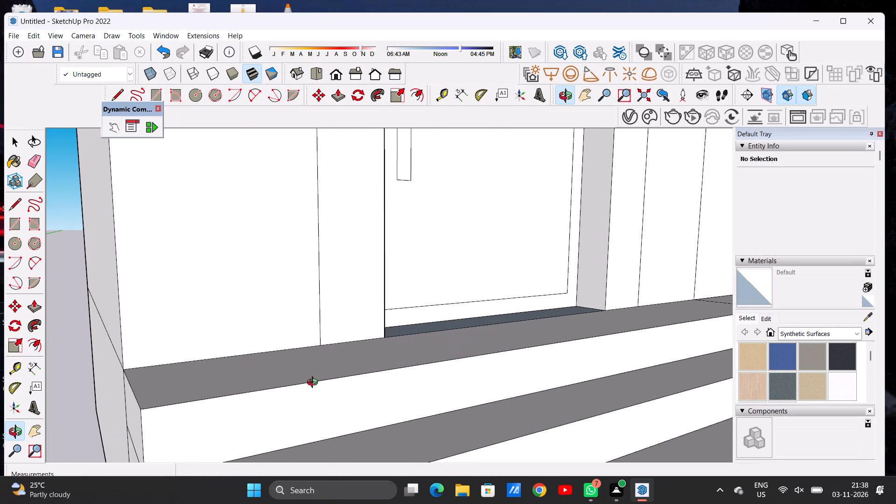
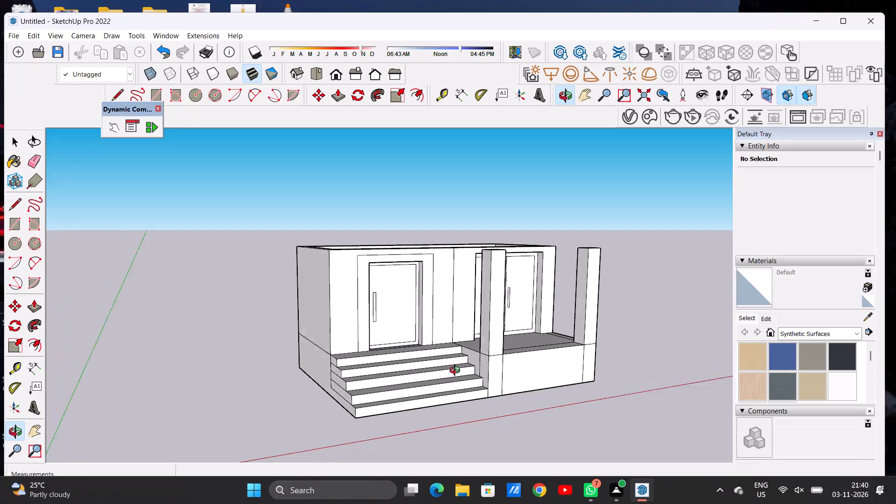
Examine the front steps, landing, columns and both door recesses from several sides, up close and from farther away.
scroll(469, 360, "up", 9)
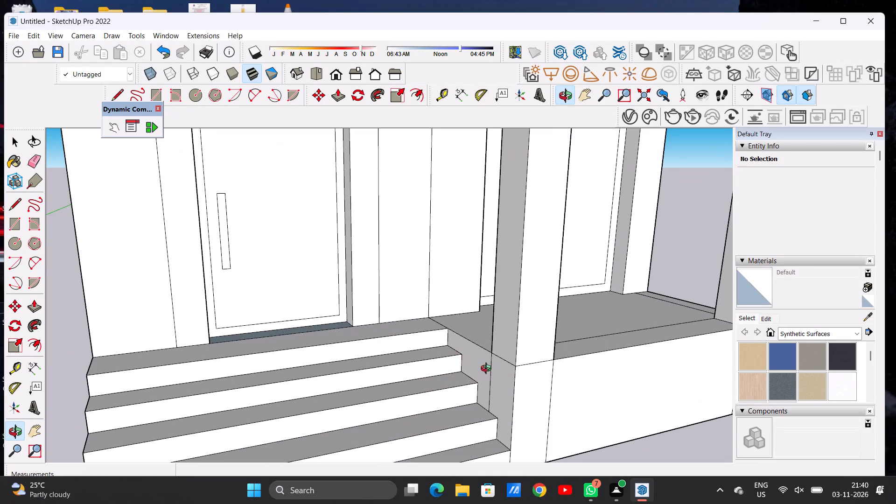
left_click_drag(496, 372, 481, 371)
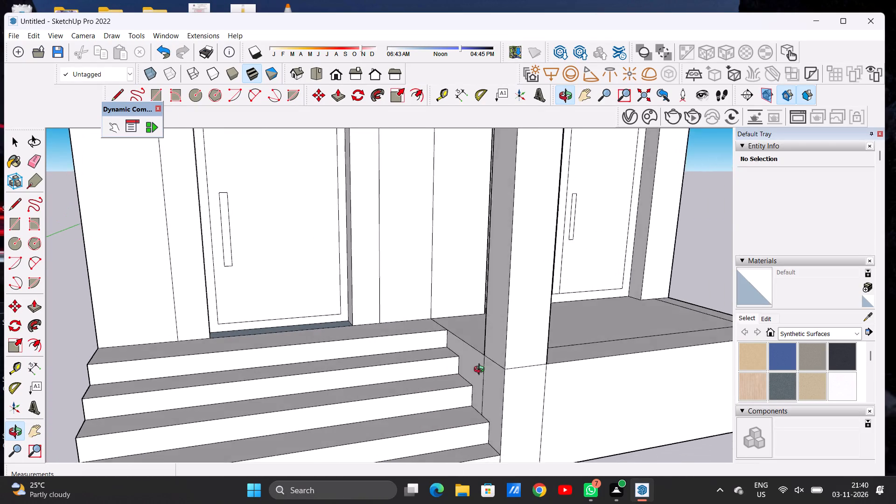
left_click_drag(481, 371, 532, 364)
scroll(483, 343, "up", 4)
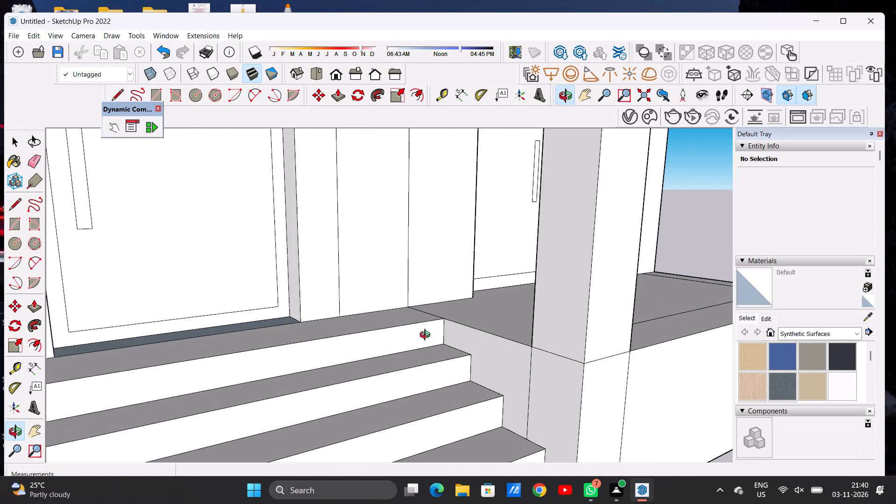
left_click_drag(455, 315, 338, 336)
scroll(483, 339, "down", 4)
scroll(483, 339, "up", 1)
scroll(483, 339, "down", 7)
scroll(475, 337, "up", 2)
scroll(475, 337, "down", 7)
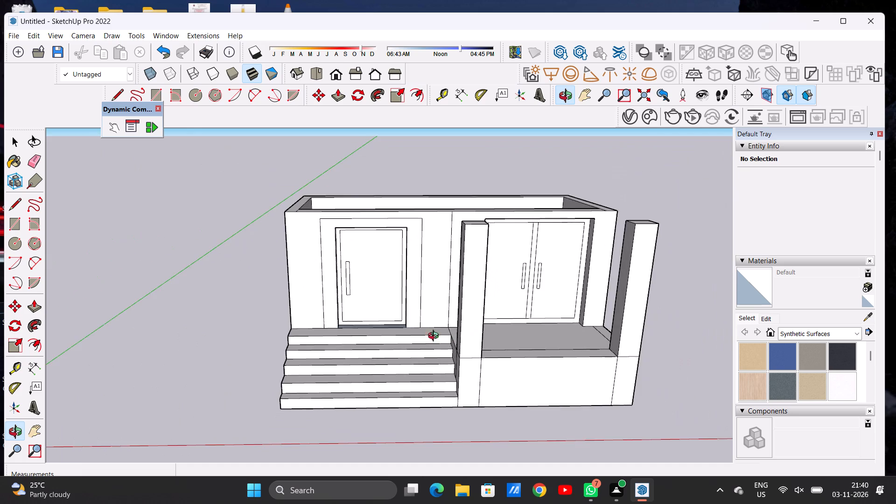
left_click_drag(427, 332, 421, 324)
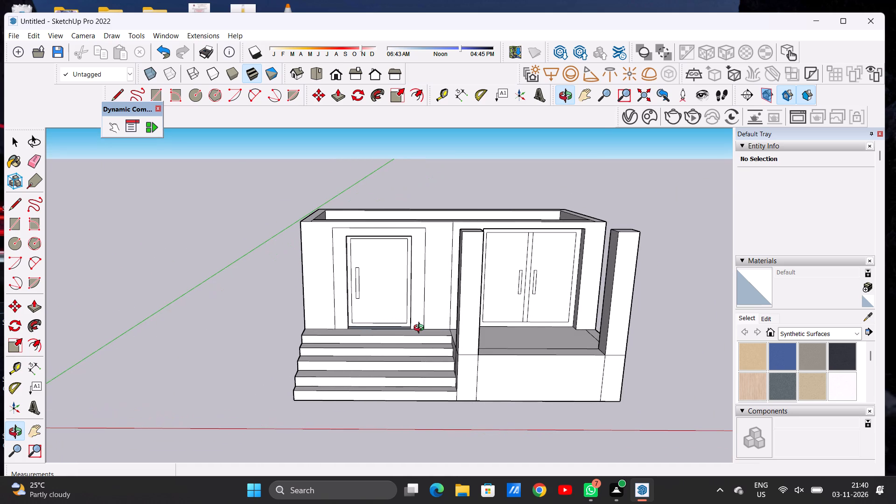
scroll(356, 252, "up", 6)
left_click_drag(411, 287, 296, 241)
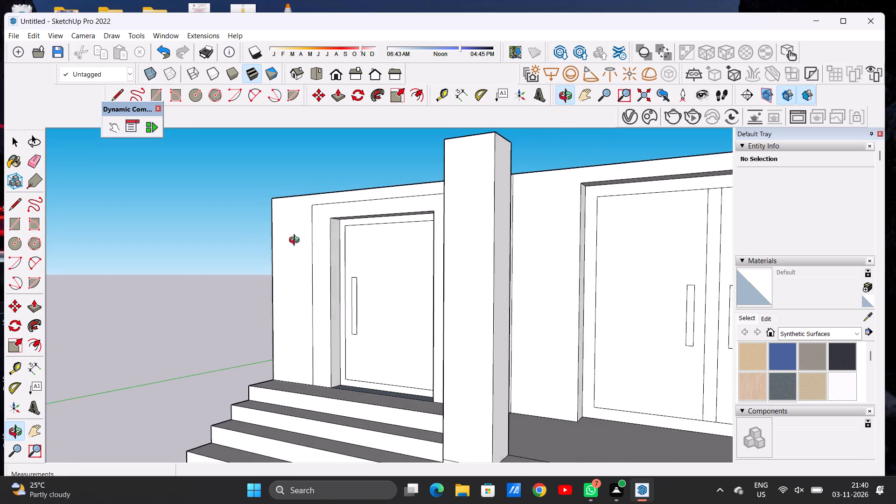
left_click_drag(296, 241, 419, 262)
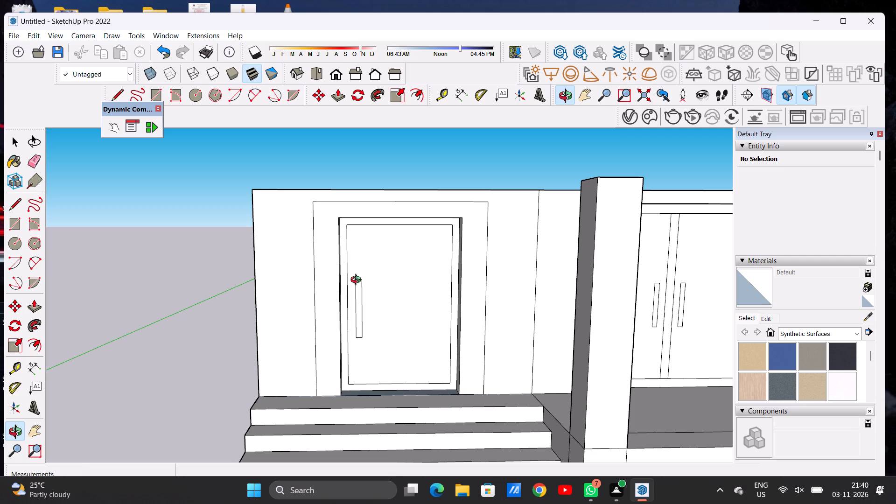
scroll(355, 302, "down", 16)
left_click_drag(457, 353, 322, 375)
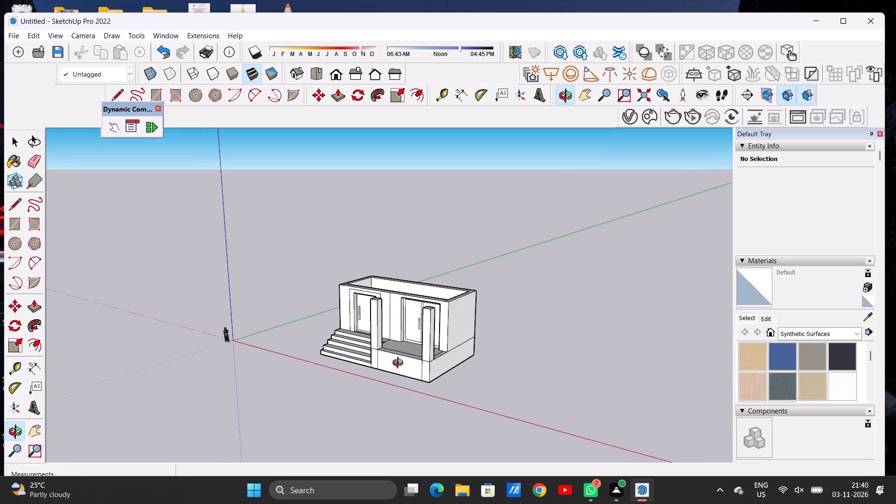
Push the top of the front ledge strip between the two columns down by 2' 3 7/8".
scroll(400, 364, "up", 13)
left_click_drag(371, 310, 453, 349)
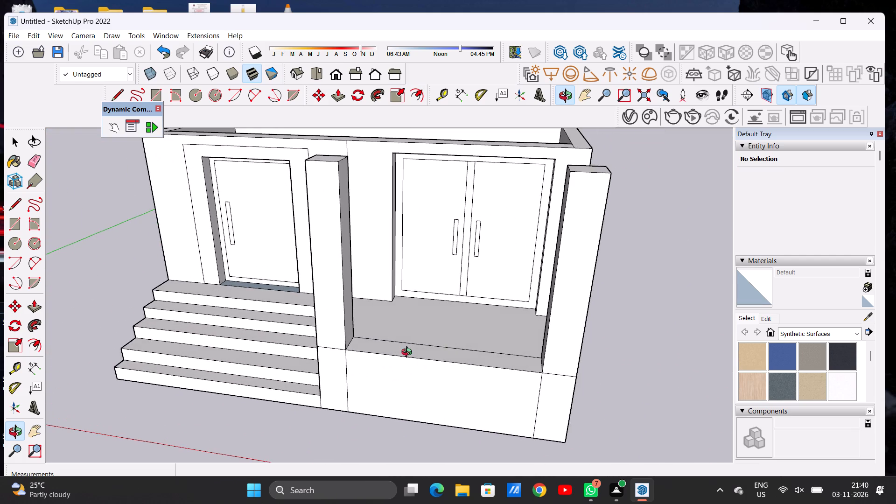
scroll(405, 350, "down", 6)
scroll(418, 364, "up", 6)
key("p")
scroll(426, 352, "up", 5)
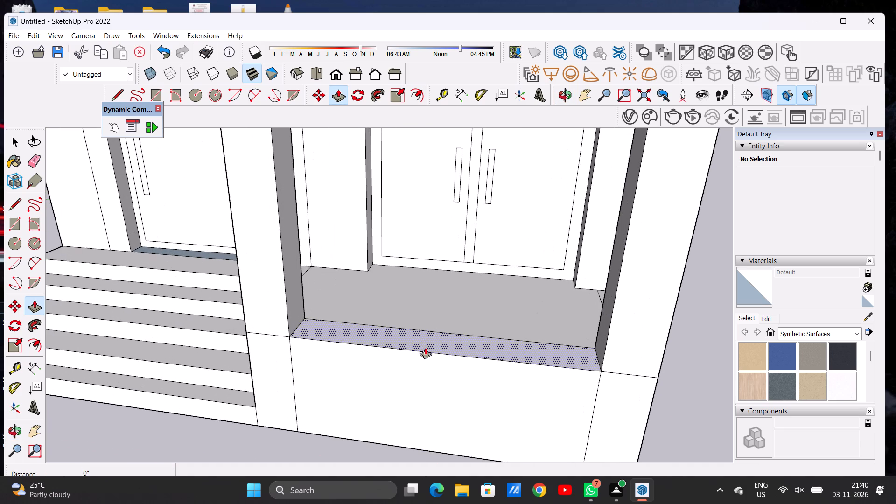
left_click(422, 339)
left_click(420, 371)
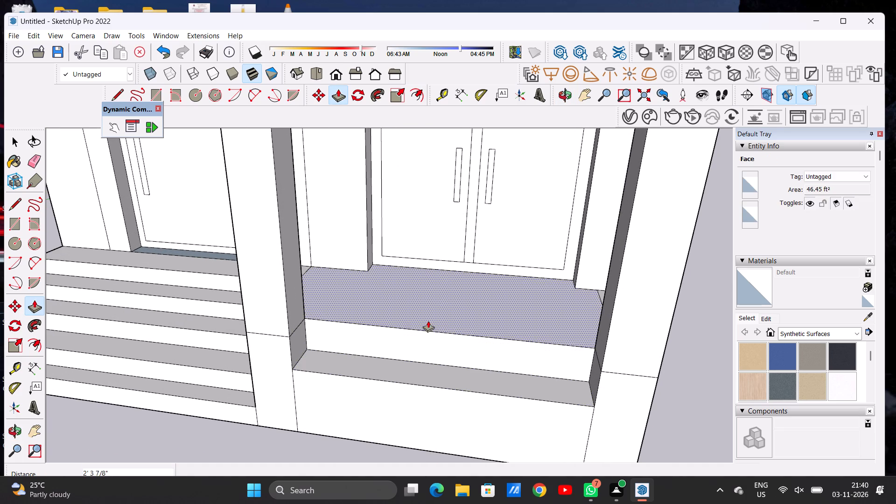
Push the porch floor in front of the double door down by about 1' 4".
left_click(428, 321)
left_click(427, 362)
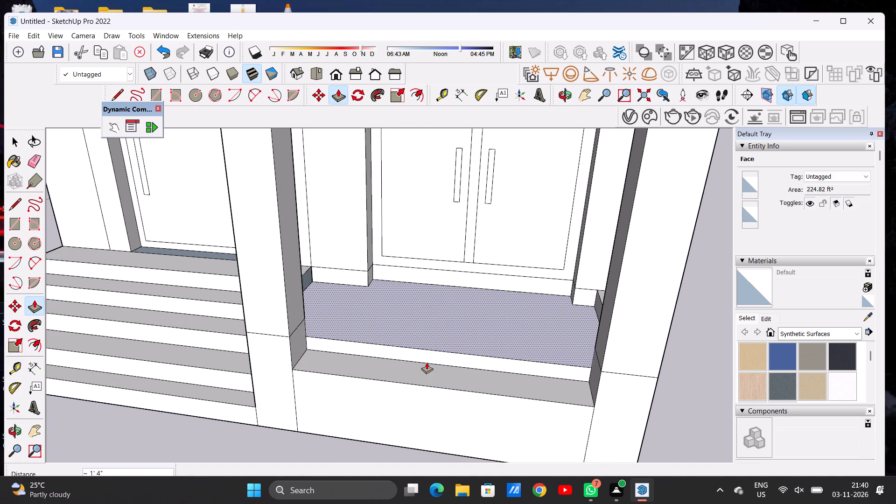
key("space")
Push the top of the side ledge strip, between the outer column and the building wall, down by about 1' 4".
scroll(396, 330, "down", 9)
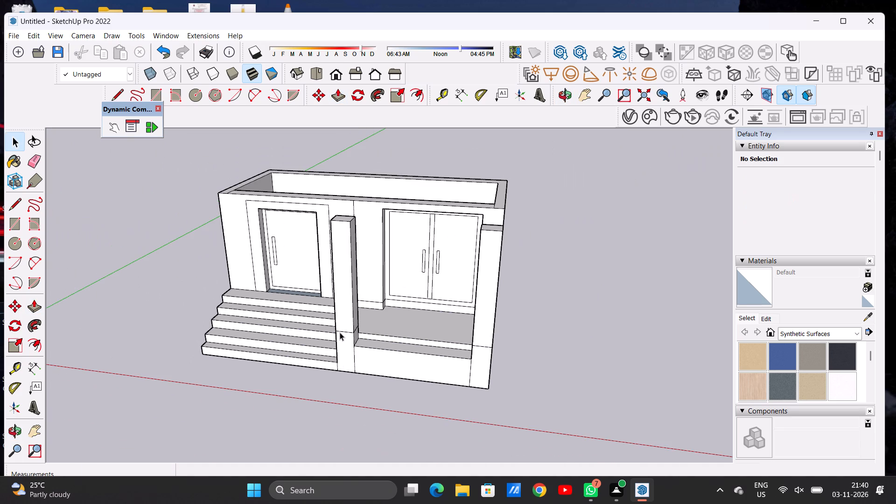
key("o")
left_click_drag(315, 337, 458, 311)
scroll(371, 327, "up", 6)
left_click_drag(368, 332, 214, 322)
left_click_drag(385, 314, 329, 370)
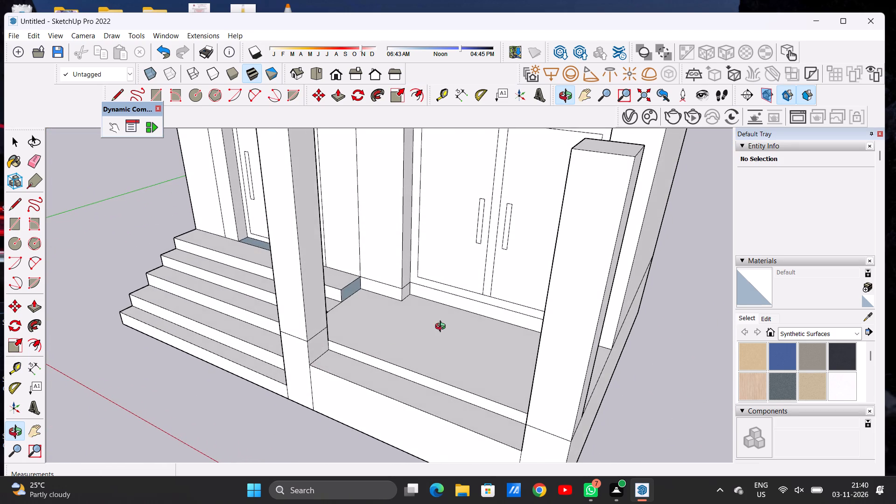
scroll(442, 328, "down", 5)
left_click_drag(417, 329, 354, 315)
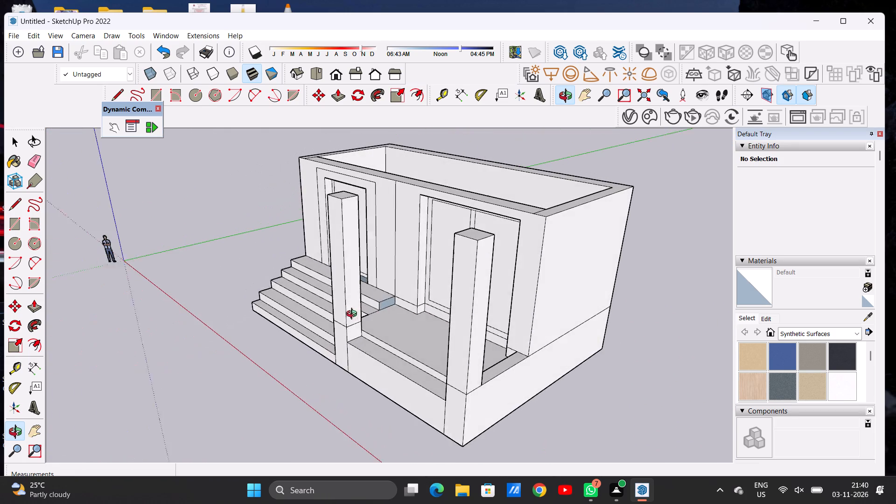
left_click_drag(354, 315, 350, 320)
scroll(433, 387, "up", 7)
left_click_drag(419, 381, 571, 372)
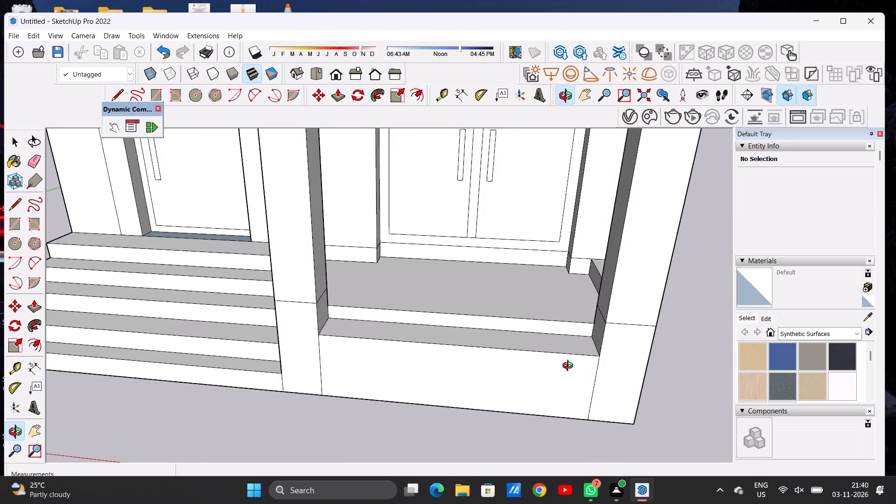
left_click_drag(570, 367, 351, 355)
scroll(511, 336, "down", 7)
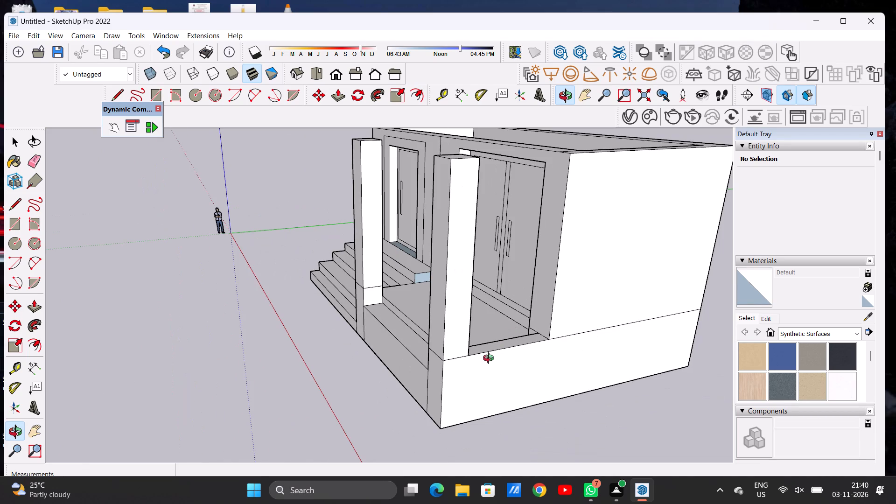
scroll(490, 359, "up", 4)
key("p")
left_click(470, 339)
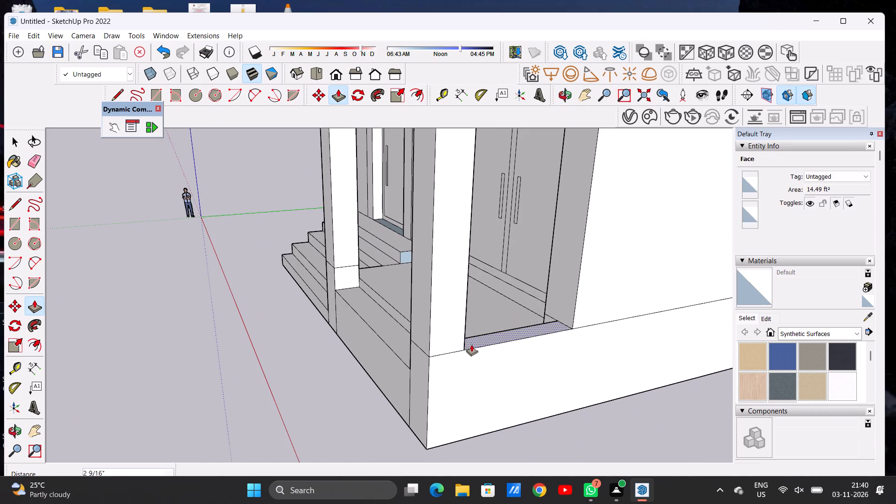
left_click(412, 368)
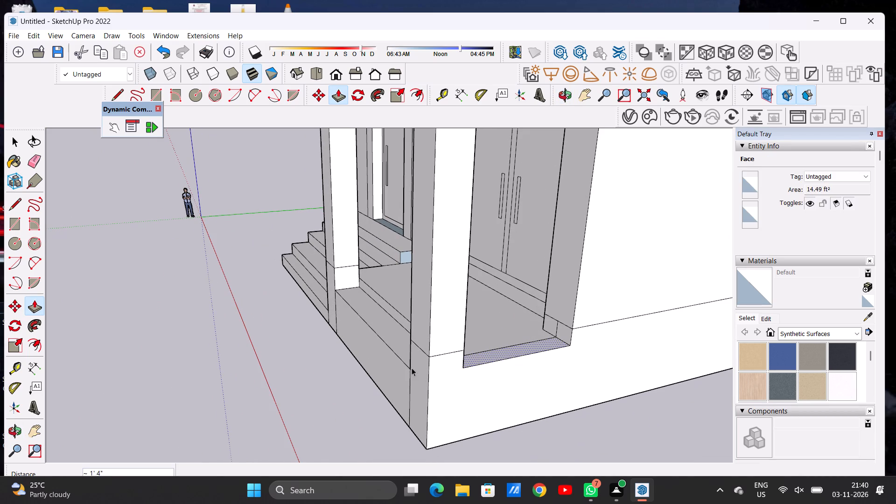
key("space")
Push the porch floor farther down until it is flush with the lowered front ledge strip.
type("O")
left_click_drag(390, 355, 606, 342)
scroll(426, 326, "down", 6)
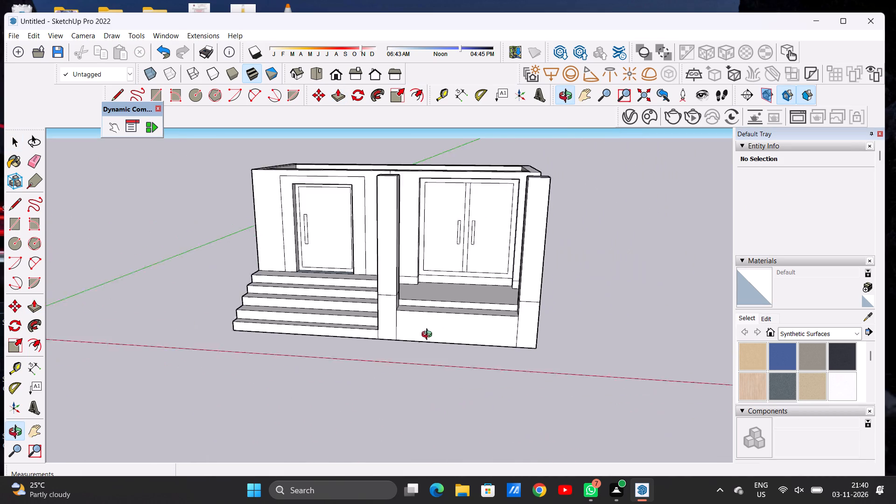
scroll(429, 336, "down", 1)
scroll(420, 307, "up", 8)
scroll(451, 307, "down", 1)
scroll(451, 307, "up", 4)
left_click_drag(439, 315, 369, 378)
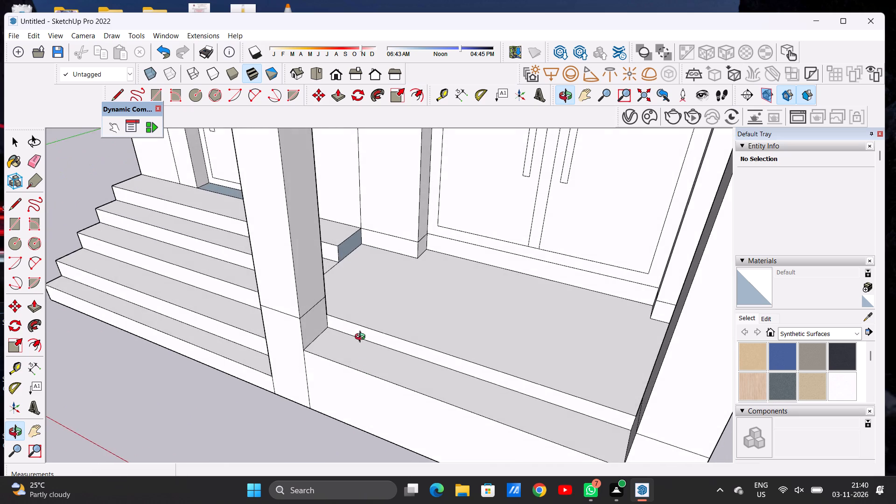
scroll(362, 330, "up", 4)
key("p")
left_click(371, 319)
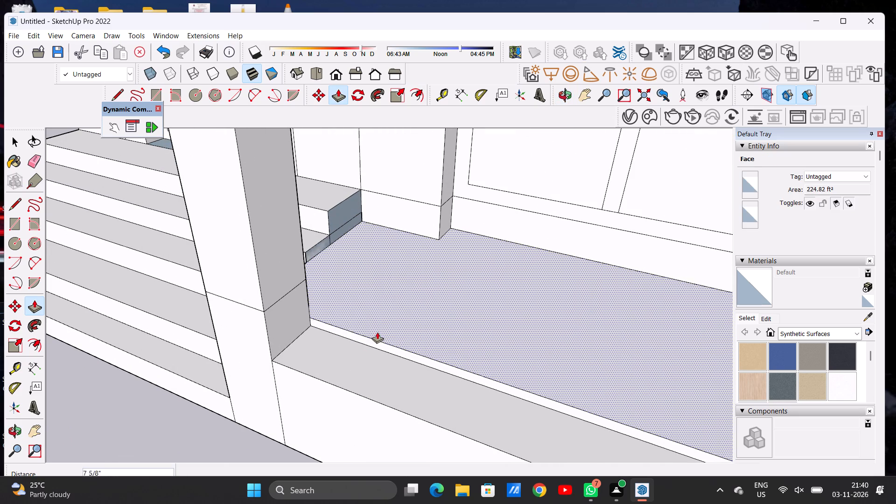
left_click(376, 344)
key("space")
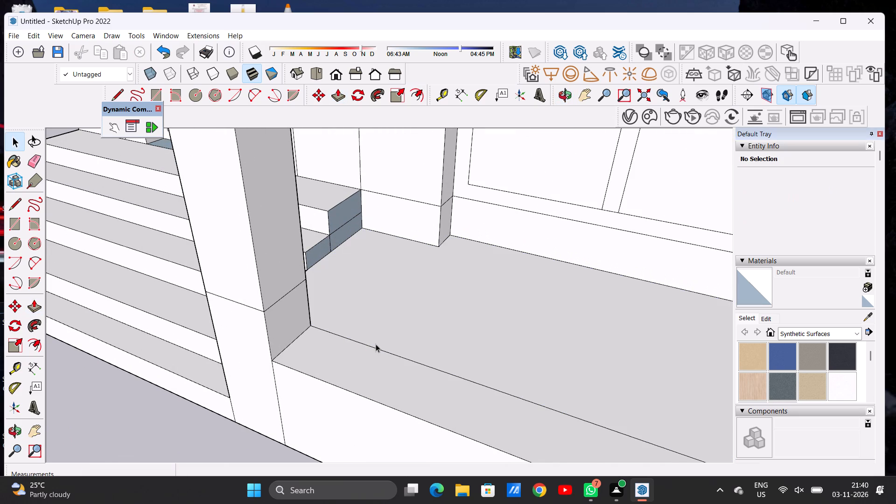
Examine the lowered porch floor, the column bases and the steps from the front and both sides.
key("o")
scroll(431, 308, "down", 5)
scroll(434, 305, "up", 1)
scroll(434, 304, "down", 2)
left_click_drag(379, 315, 546, 230)
left_click_drag(457, 285, 370, 294)
scroll(501, 339, "down", 9)
left_click_drag(472, 349, 471, 290)
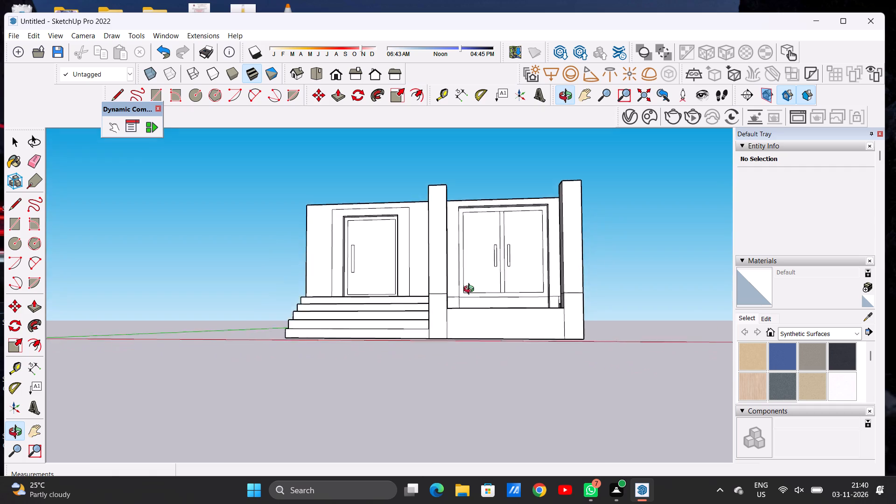
left_click_drag(471, 290, 574, 357)
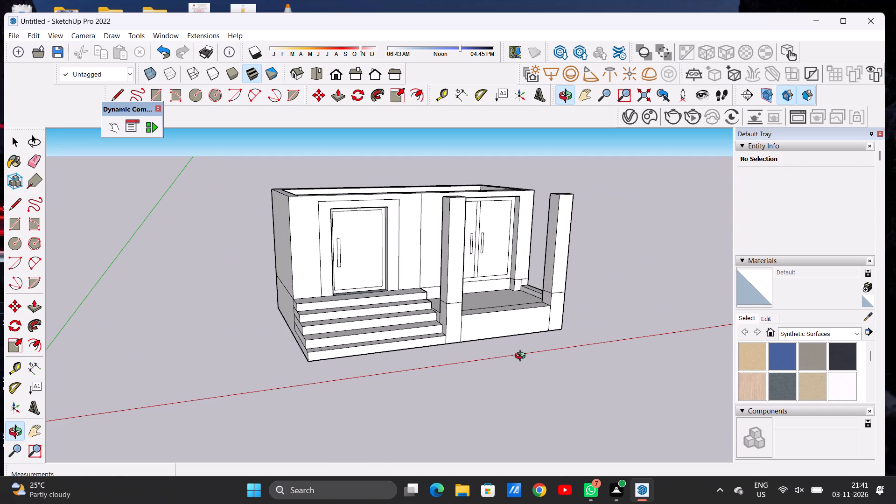
scroll(426, 314, "up", 1)
scroll(426, 314, "down", 1)
scroll(426, 314, "up", 5)
left_click_drag(441, 330, 597, 350)
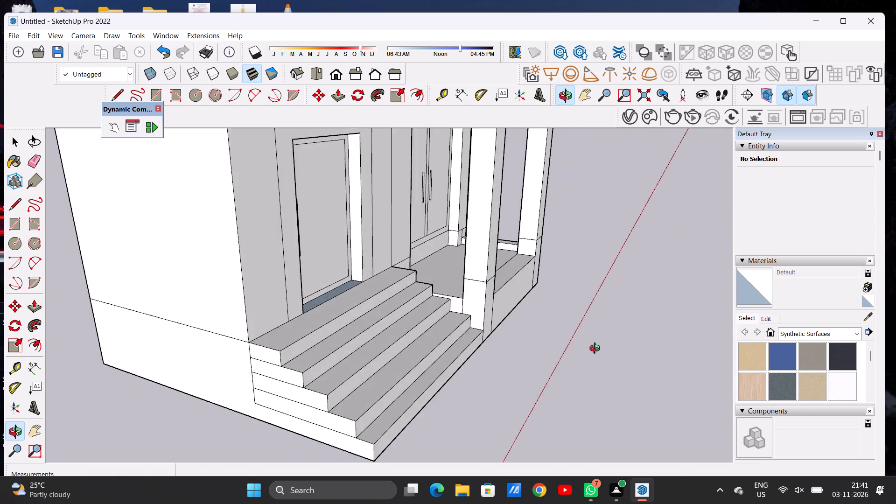
left_click_drag(597, 350, 340, 364)
scroll(325, 332, "down", 9)
left_click_drag(396, 356, 389, 349)
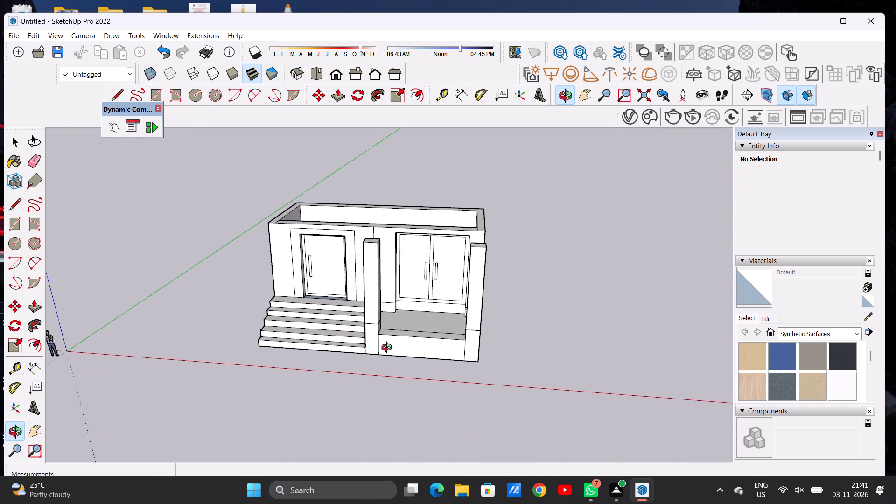
Paint the three exposed blue end faces of the steps beside the porch floor with Quartz Light Grey.
left_click_drag(389, 349, 306, 381)
scroll(373, 316, "up", 7)
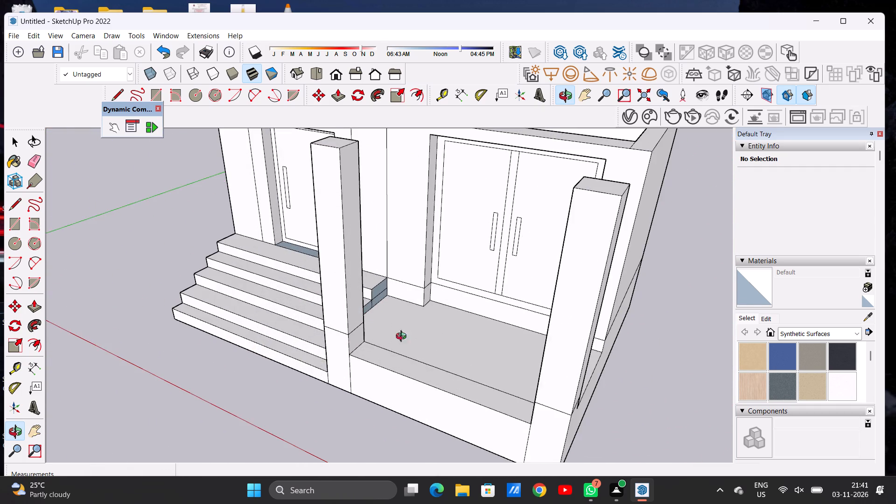
left_click_drag(453, 354, 363, 325)
scroll(375, 312, "up", 2)
scroll(375, 312, "down", 1)
scroll(375, 312, "up", 3)
left_click(836, 379)
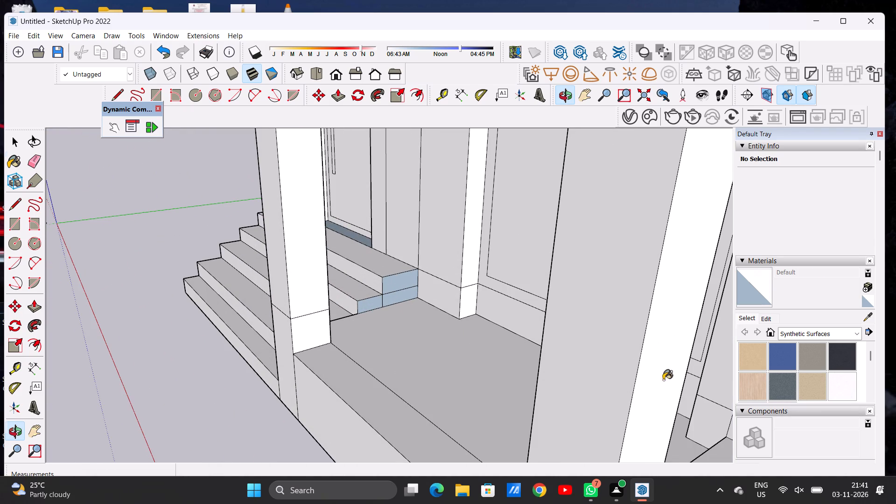
scroll(384, 317, "up", 4)
left_click(357, 303)
left_click(397, 296)
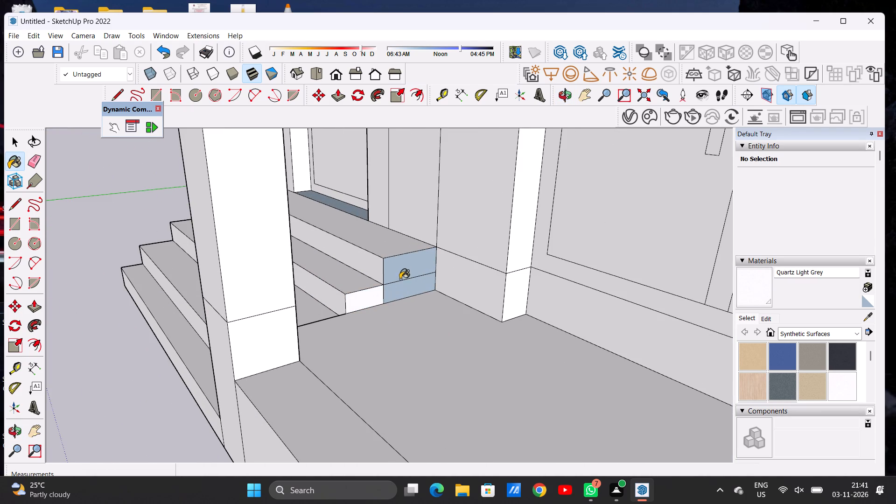
left_click(401, 273)
scroll(401, 310, "down", 13)
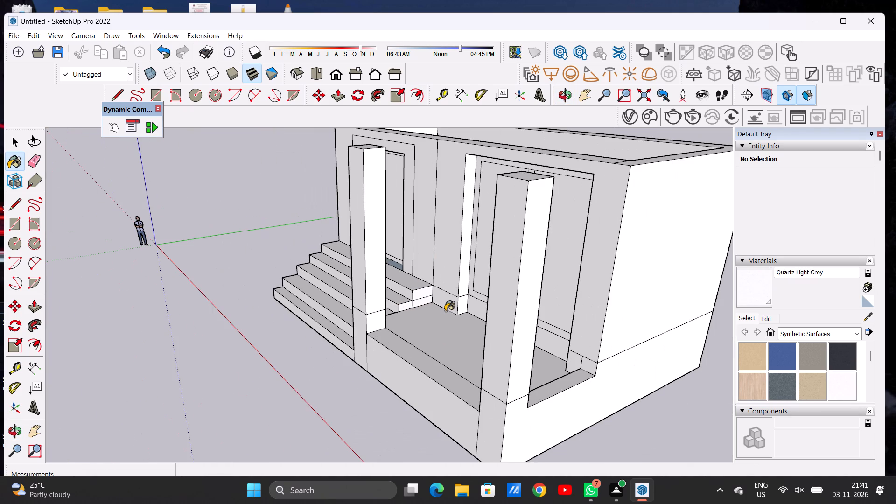
key("space")
Erase the leftover horizontal edges across the front and porch-side faces of the column beside the steps.
key("o")
left_click_drag(339, 321, 599, 323)
left_click_drag(311, 323, 432, 326)
scroll(415, 309, "up", 20)
scroll(434, 312, "down", 1)
scroll(434, 312, "up", 3)
scroll(434, 312, "down", 1)
scroll(434, 312, "up", 1)
scroll(434, 312, "down", 1)
left_click_drag(494, 309, 371, 305)
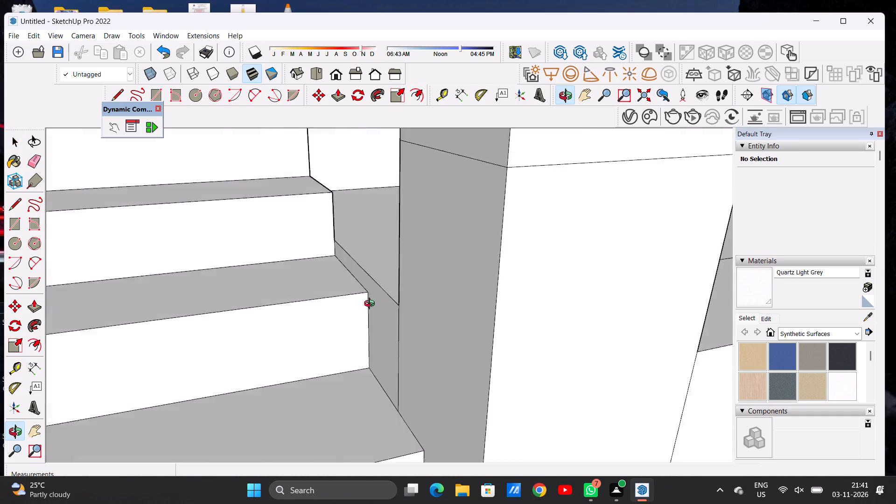
left_click_drag(371, 305, 280, 305)
scroll(366, 320, "down", 13)
scroll(387, 319, "up", 2)
scroll(389, 319, "down", 1)
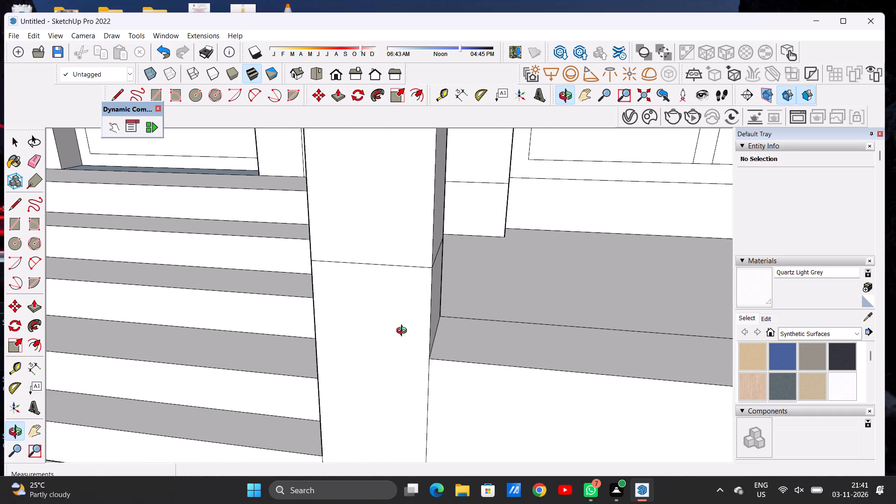
key("e")
left_click_drag(401, 264, 400, 277)
left_click(434, 259)
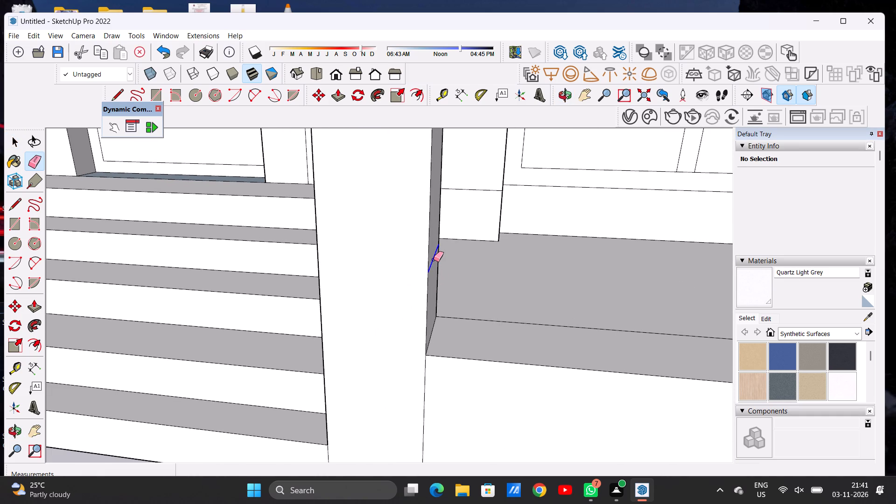
Erase the leftover horizontal edges on the step-side and rear faces of the column beside the steps.
key("o")
left_click_drag(320, 311, 536, 285)
left_click_drag(416, 289, 481, 297)
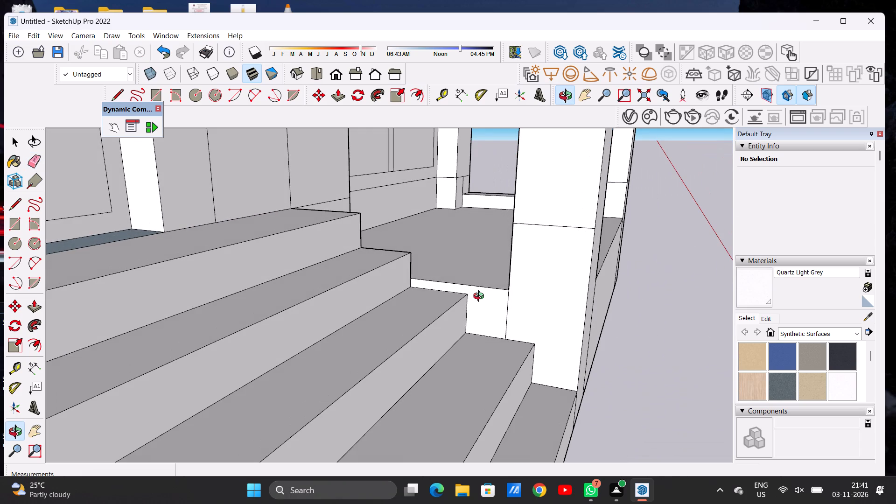
key("e")
left_click_drag(555, 224, 555, 224)
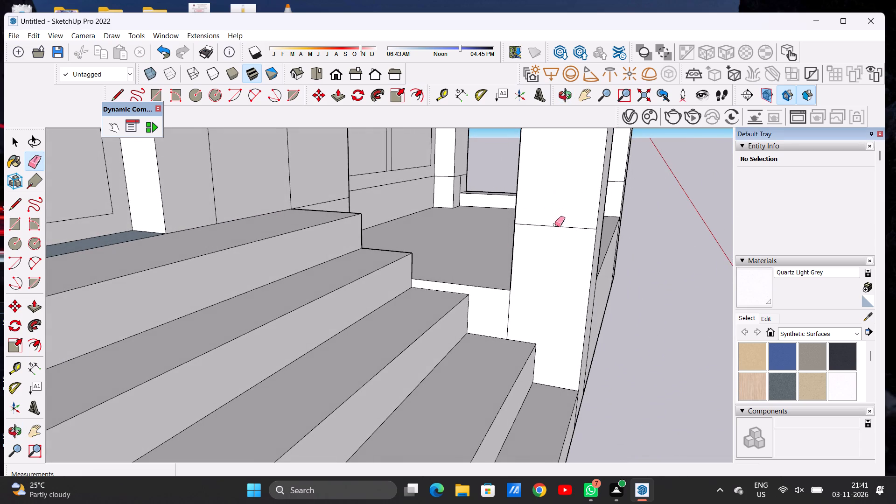
left_click_drag(555, 224, 554, 232)
key("space")
key("o")
left_click_drag(503, 242, 596, 270)
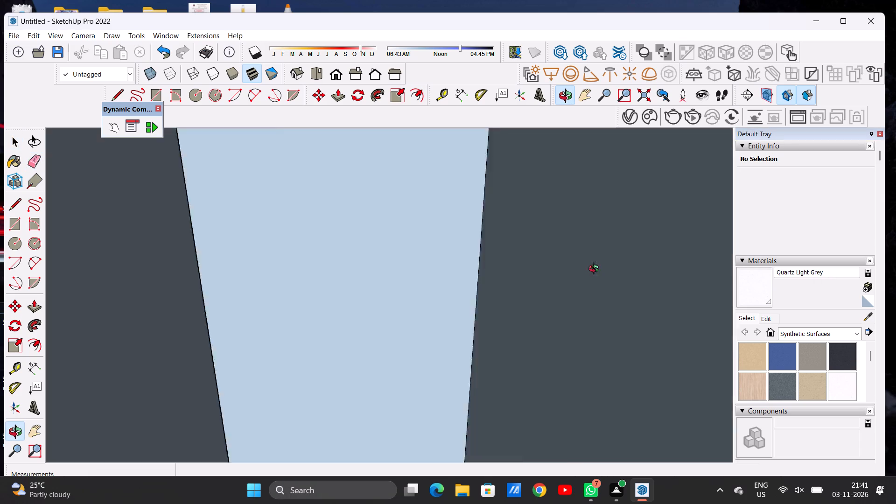
left_click_drag(596, 270, 556, 267)
scroll(588, 260, "up", 8)
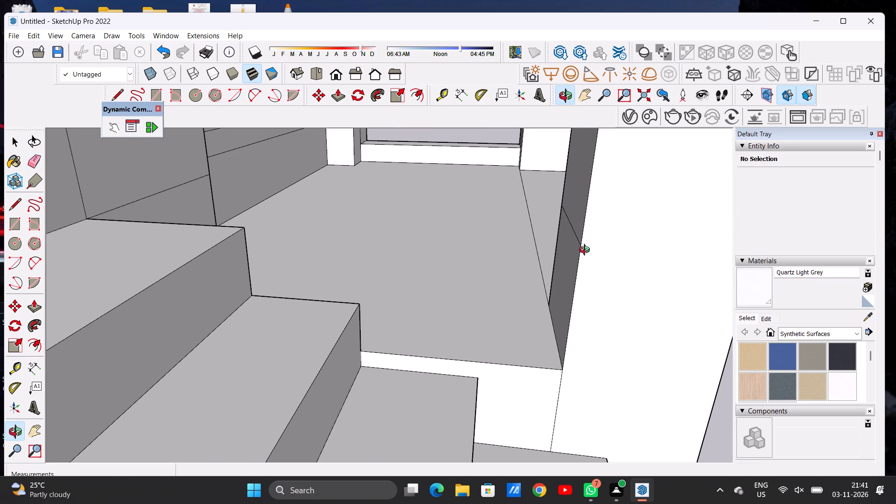
key("e")
left_click_drag(574, 229, 574, 234)
key("space")
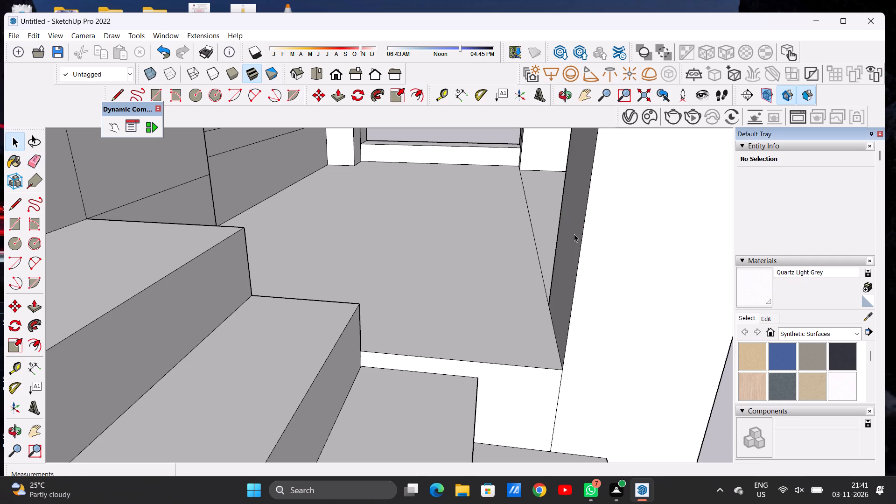
Erase the leftover horizontal edges across the front and porch-side faces of the outer corner column.
key("o")
left_click_drag(571, 253, 395, 255)
scroll(405, 254, "down", 17)
scroll(350, 268, "up", 1)
scroll(350, 268, "down", 5)
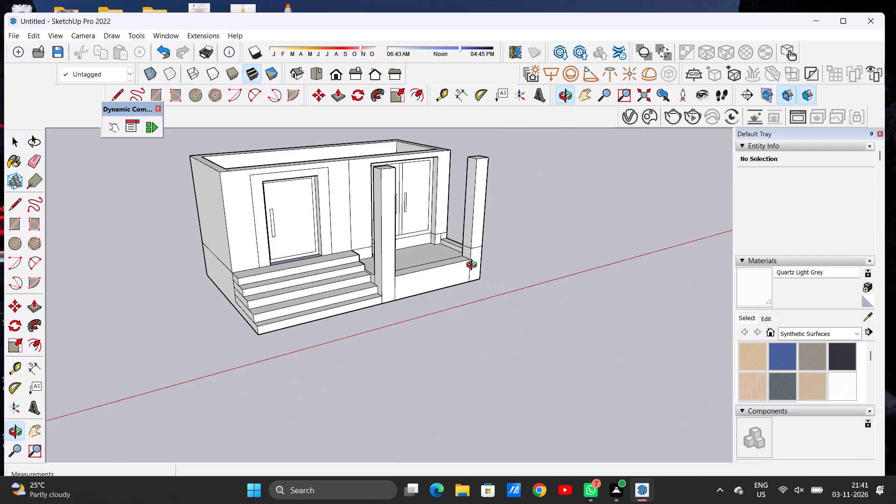
left_click_drag(480, 266, 346, 246)
scroll(423, 256, "up", 3)
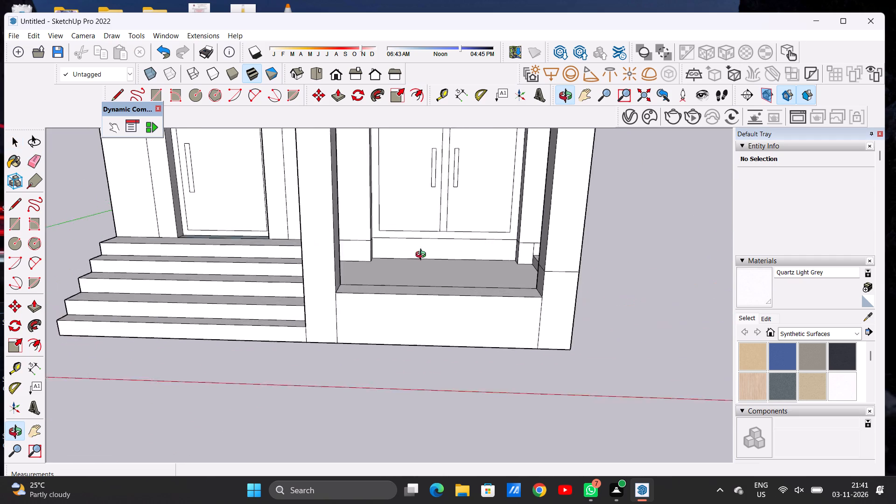
scroll(423, 256, "up", 8)
scroll(396, 280, "down", 9)
left_click_drag(425, 288, 424, 250)
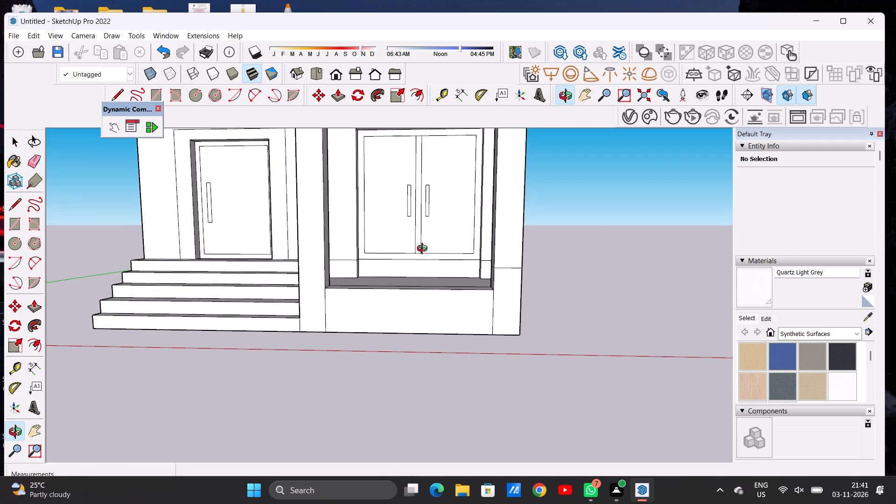
left_click_drag(424, 250, 429, 258)
scroll(419, 322, "down", 11)
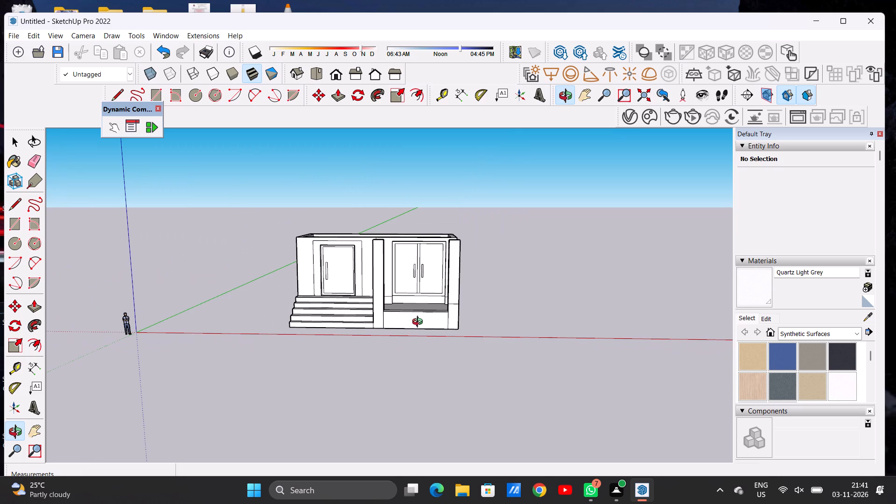
scroll(405, 305, "up", 6)
scroll(509, 308, "up", 4)
scroll(509, 308, "down", 1)
scroll(509, 308, "up", 1)
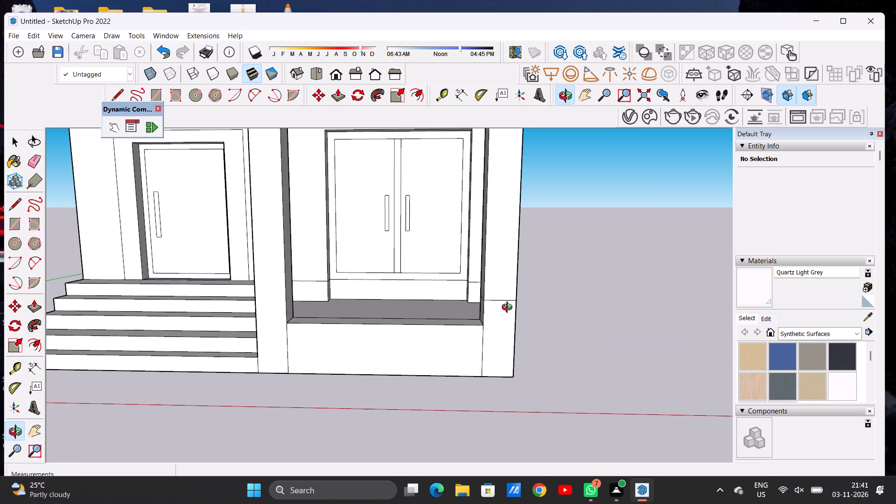
type("EW")
left_click(502, 301)
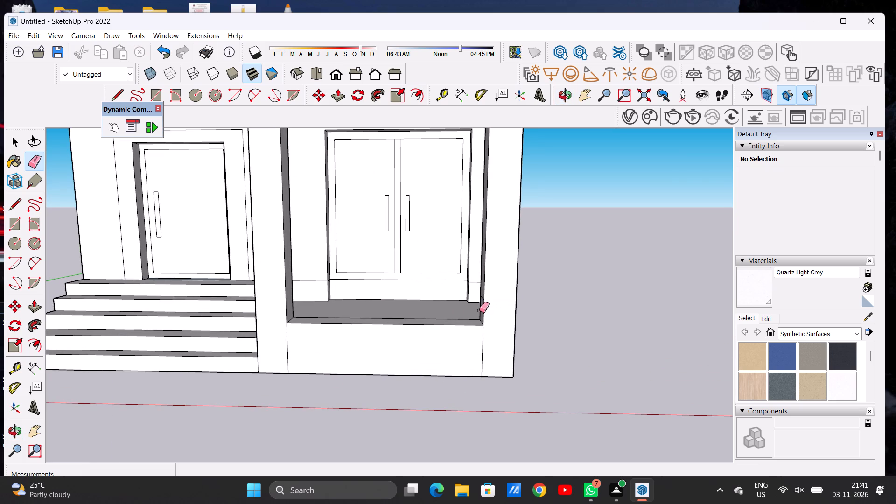
key("o")
left_click_drag(472, 317, 567, 324)
scroll(504, 292, "up", 10)
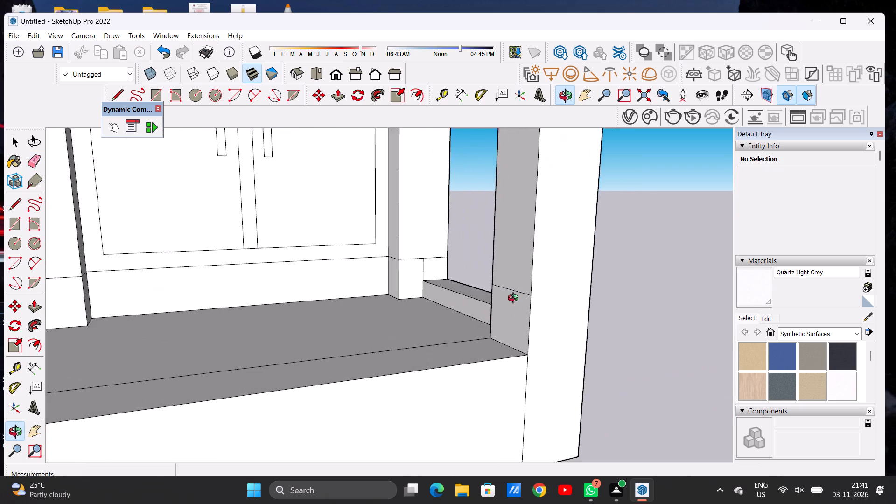
scroll(515, 299, "up", 4)
key("e")
left_click_drag(524, 288, 524, 293)
key("o")
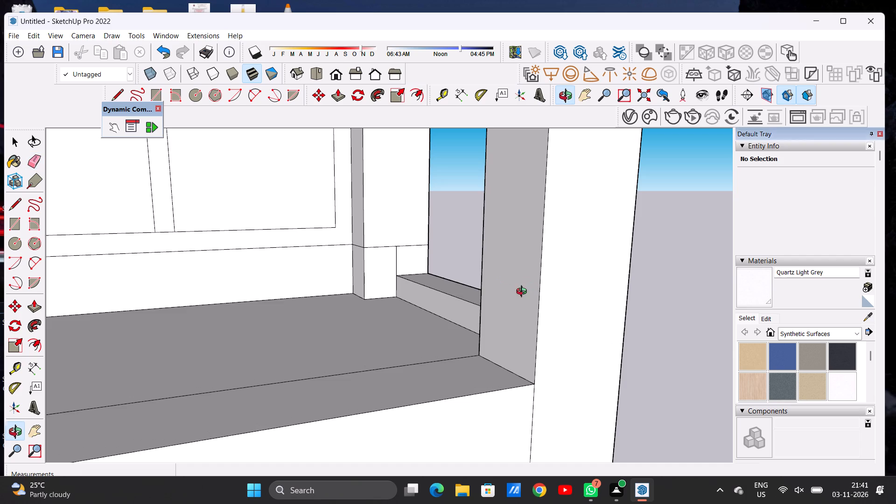
Erase the horizontal edges on the outer column's rear and outer side faces, plus the short vertical edge near its base.
left_click_drag(583, 296, 420, 305)
left_click_drag(505, 300, 328, 318)
scroll(564, 295, "down", 12)
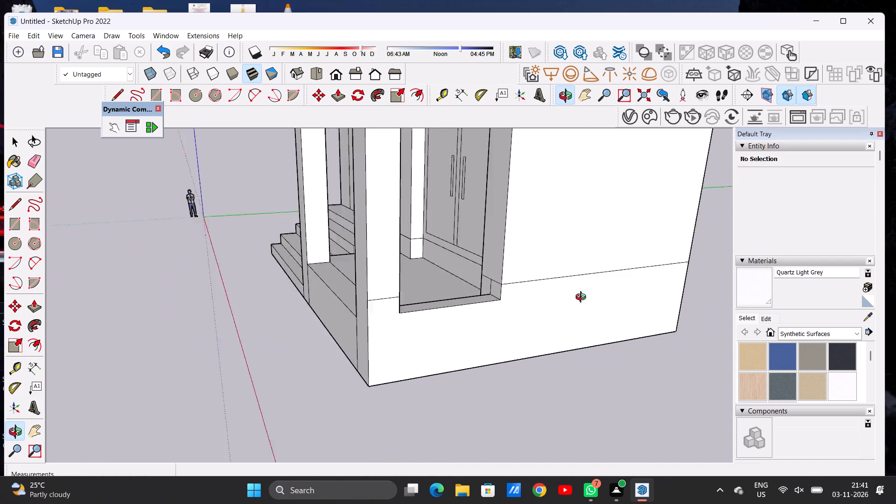
scroll(583, 298, "down", 2)
left_click_drag(486, 311, 347, 317)
scroll(343, 309, "up", 15)
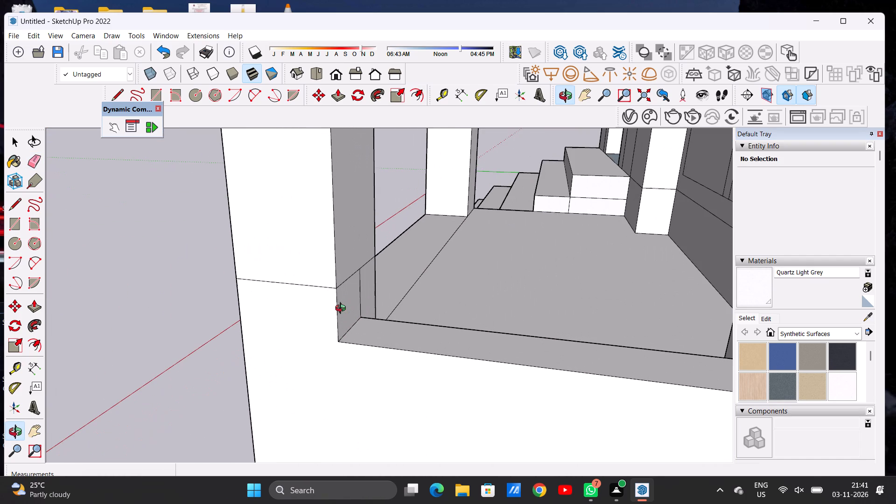
key("e")
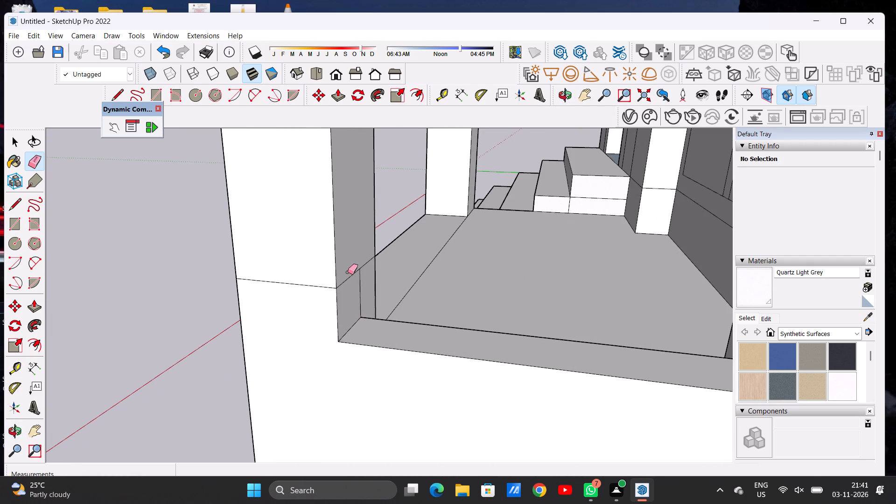
left_click(348, 276)
left_click_drag(318, 284, 318, 288)
scroll(373, 279, "up", 7)
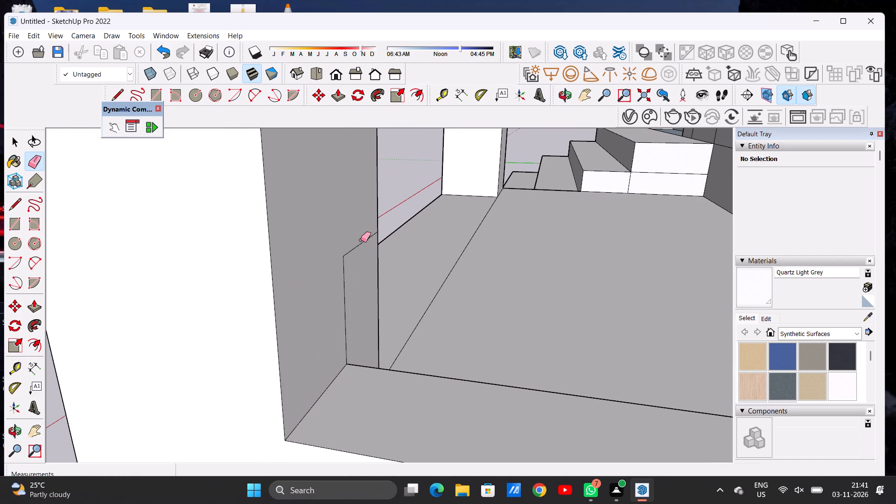
left_click_drag(361, 240, 361, 247)
left_click_drag(347, 287, 341, 299)
key("space")
Examine the cleaned-up columns, the porch, the steps and the open interior of the building from the side, front and above.
type("O")
left_click_drag(351, 314, 461, 314)
scroll(443, 317, "down", 3)
scroll(442, 321, "up", 1)
scroll(441, 322, "down", 16)
scroll(488, 328, "up", 1)
scroll(488, 328, "down", 3)
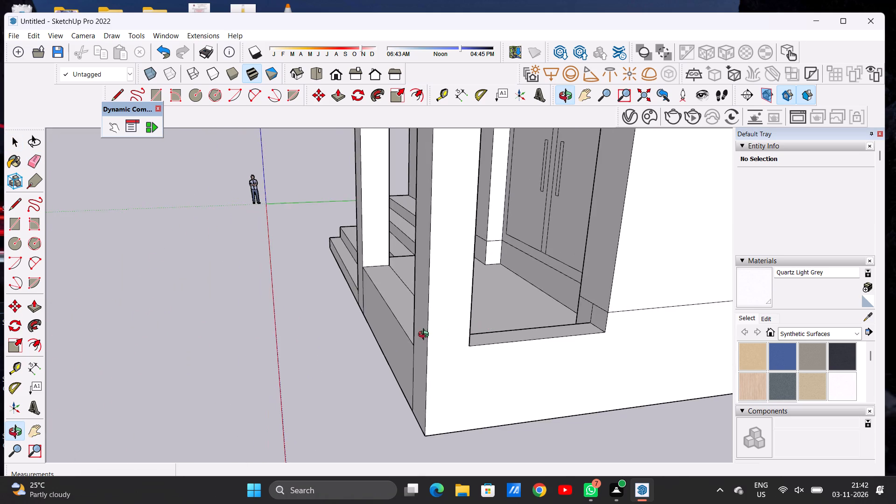
left_click_drag(427, 337, 577, 339)
scroll(534, 329, "down", 6)
left_click_drag(486, 332, 593, 317)
scroll(461, 336, "down", 17)
scroll(457, 289, "up", 5)
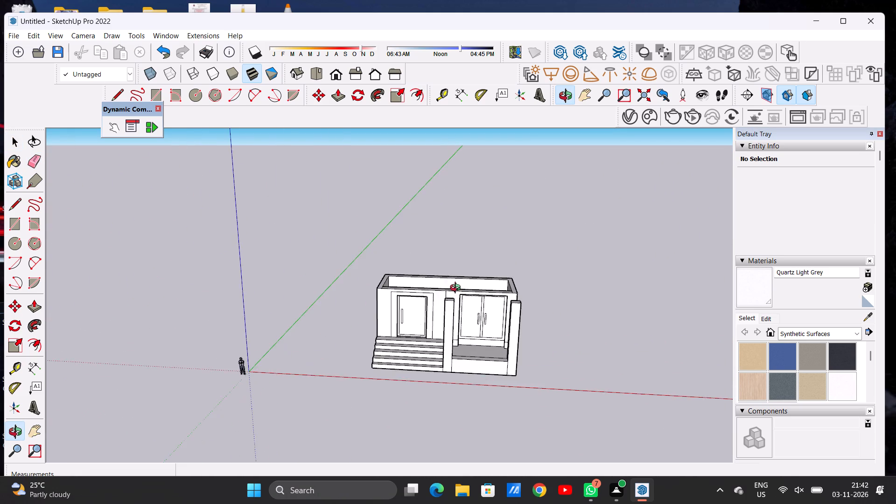
scroll(457, 289, "up", 3)
scroll(466, 294, "down", 1)
scroll(467, 294, "up", 4)
left_click_drag(498, 298, 329, 360)
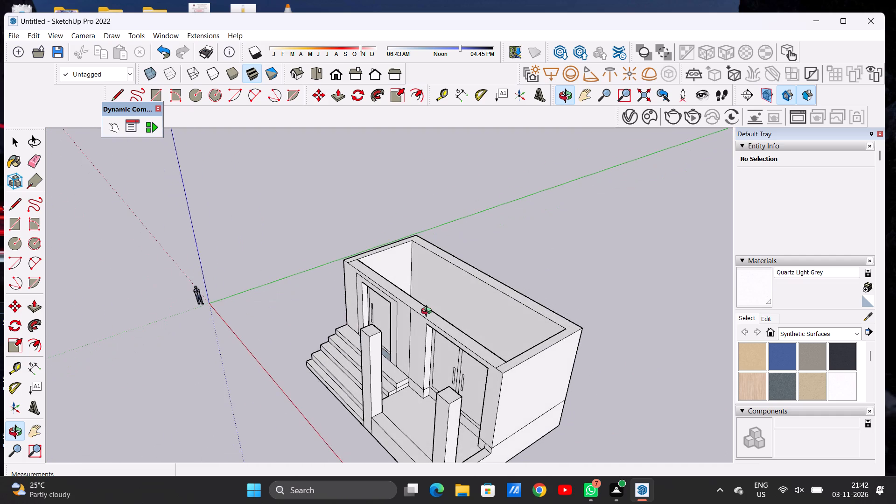
scroll(428, 312, "down", 2)
left_click_drag(461, 315, 379, 361)
scroll(438, 341, "up", 5)
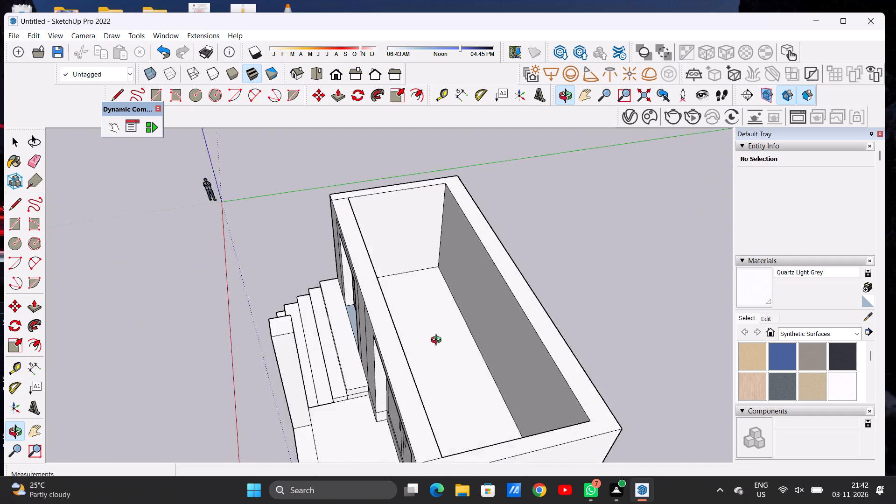
scroll(438, 341, "up", 3)
scroll(431, 348, "down", 5)
left_click_drag(428, 365, 549, 254)
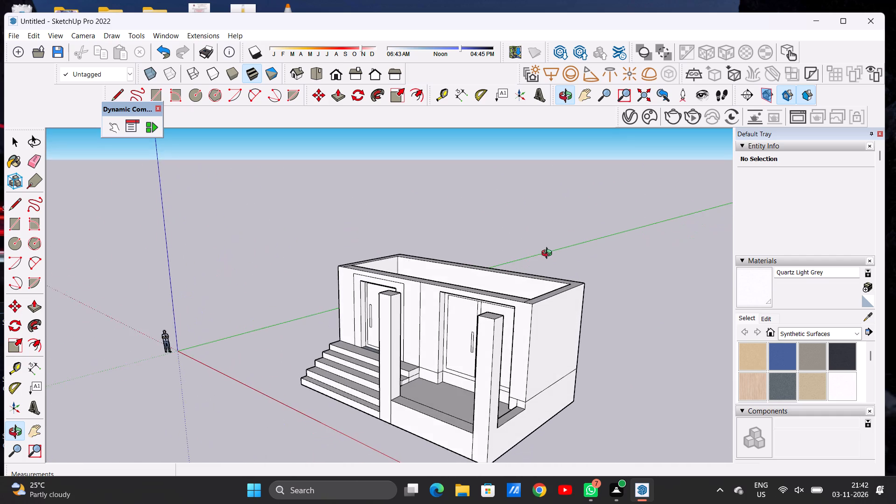
left_click_drag(549, 254, 418, 328)
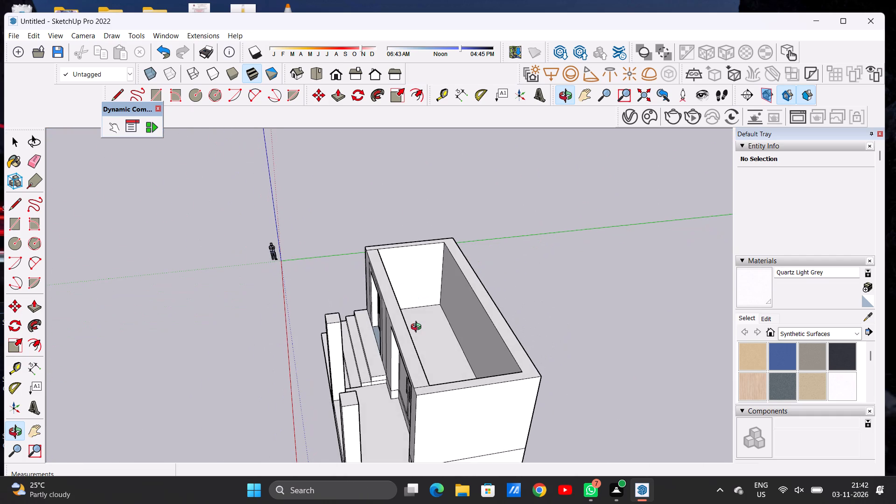
Move the interior floor face with its edges up about 17' 6 11/16" to the inner top corner of the walls, closing the roof opening.
key("space")
scroll(411, 307, "down", 6)
scroll(422, 303, "up", 4)
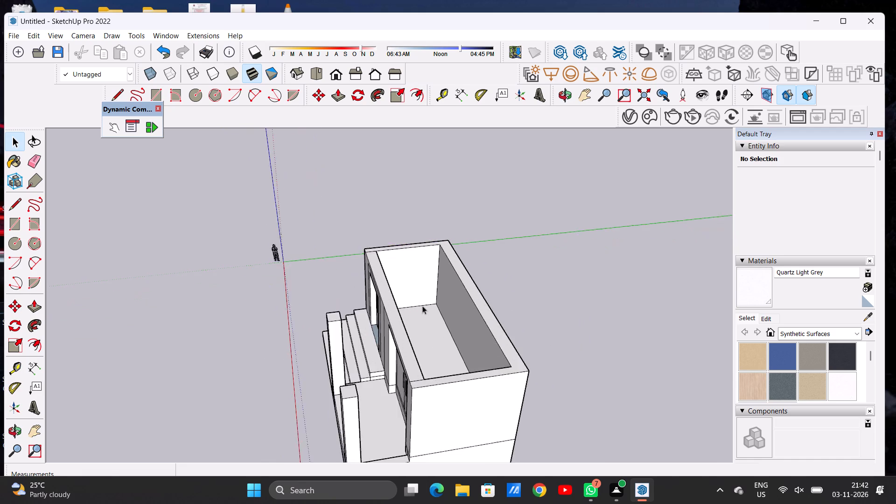
scroll(422, 306, "up", 7)
scroll(424, 340, "down", 1)
double_click(424, 340)
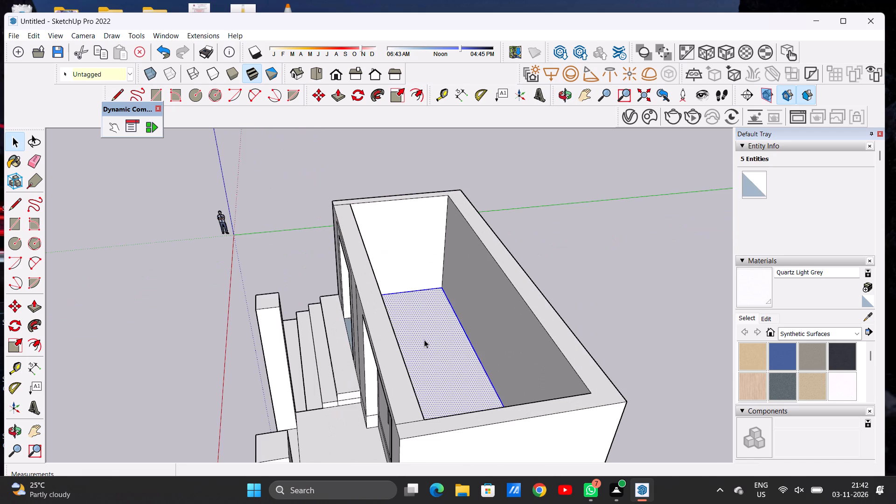
key("m")
left_click(439, 289)
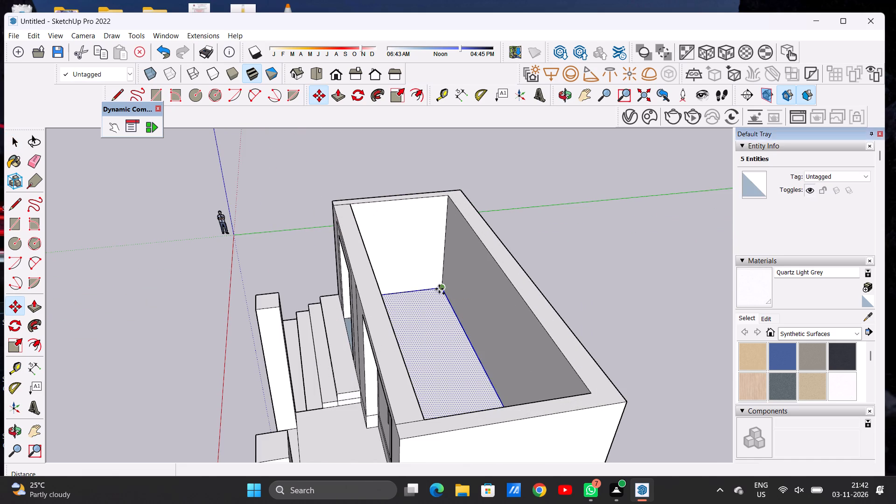
left_click(447, 198)
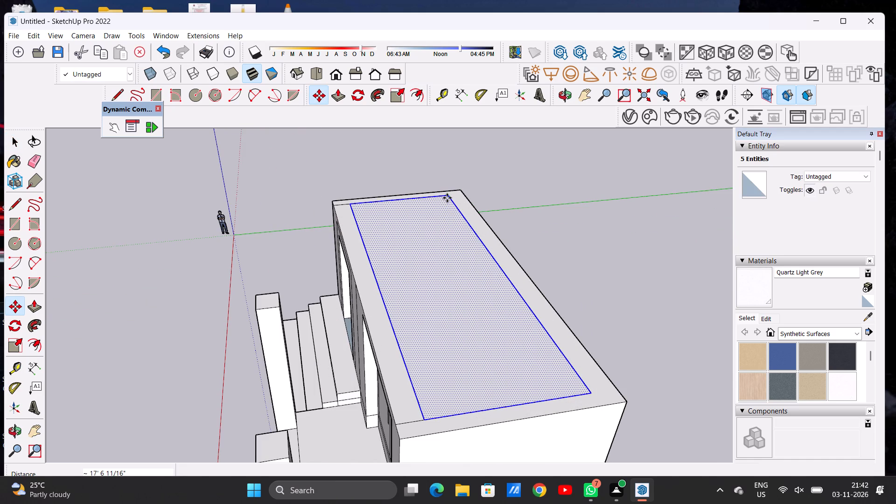
key("space")
left_click(616, 288)
Examine the roof surface and the front facade with its columns from the front and the corner.
key("o")
left_click_drag(480, 366, 616, 326)
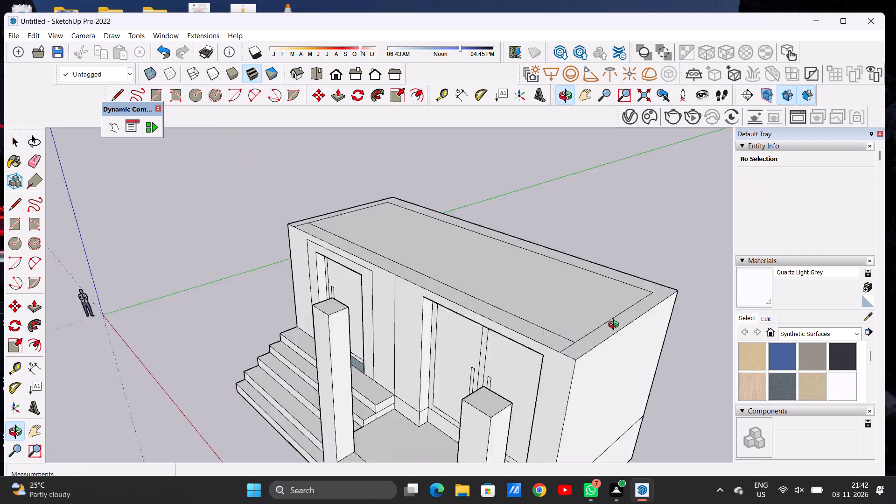
left_click_drag(616, 326, 633, 313)
scroll(512, 331, "down", 9)
left_click_drag(552, 347, 565, 350)
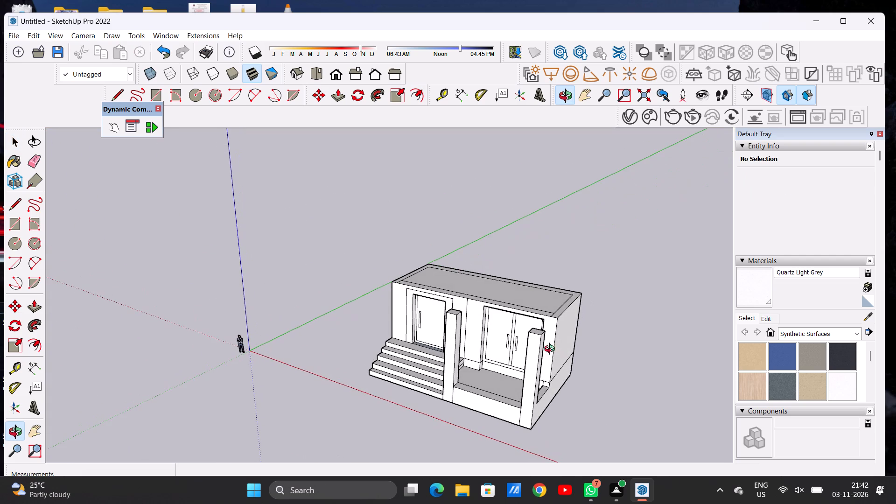
left_click_drag(462, 363, 572, 340)
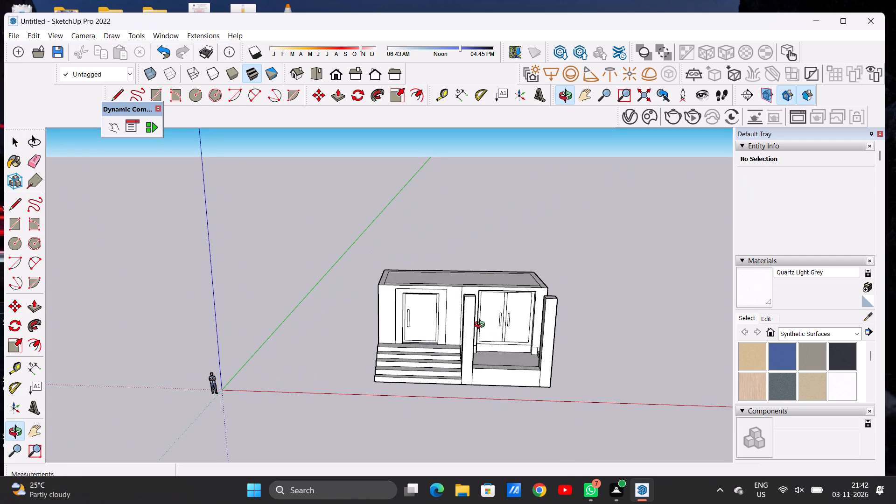
left_click_drag(488, 311, 355, 371)
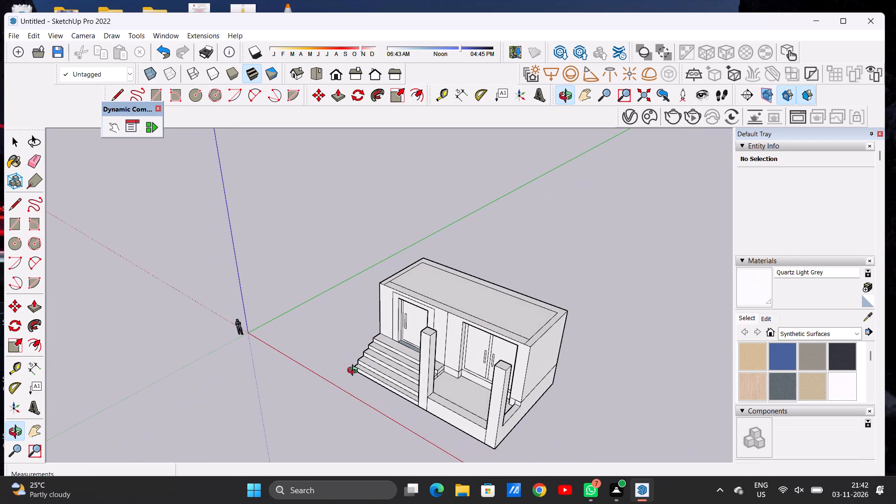
scroll(458, 311, "up", 9)
scroll(458, 311, "down", 1)
scroll(458, 311, "up", 1)
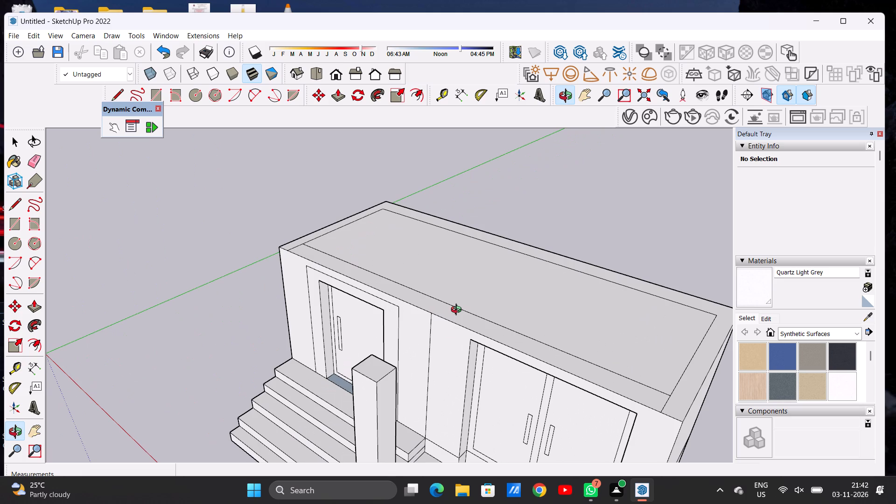
Draw a line across the roof from the top of the facade's vertical dividing edge to the inner rear roof edge.
scroll(458, 311, "up", 1)
key("l")
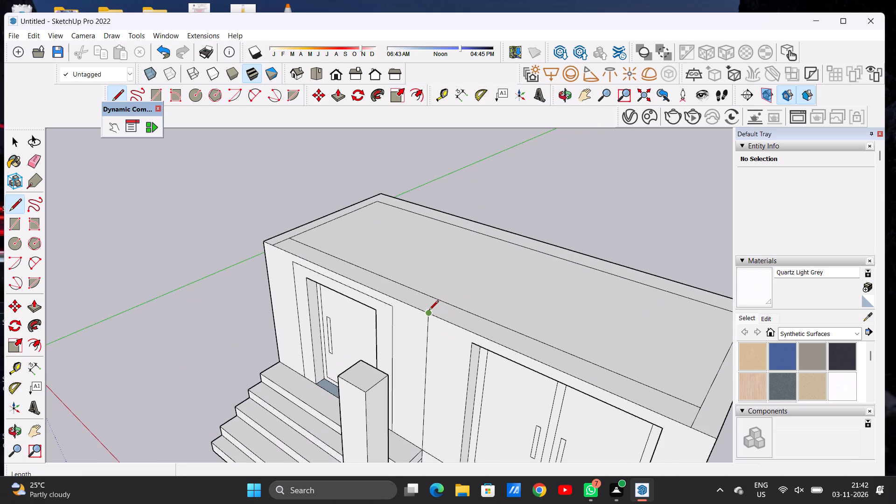
left_click(429, 312)
left_click(524, 243)
key("space")
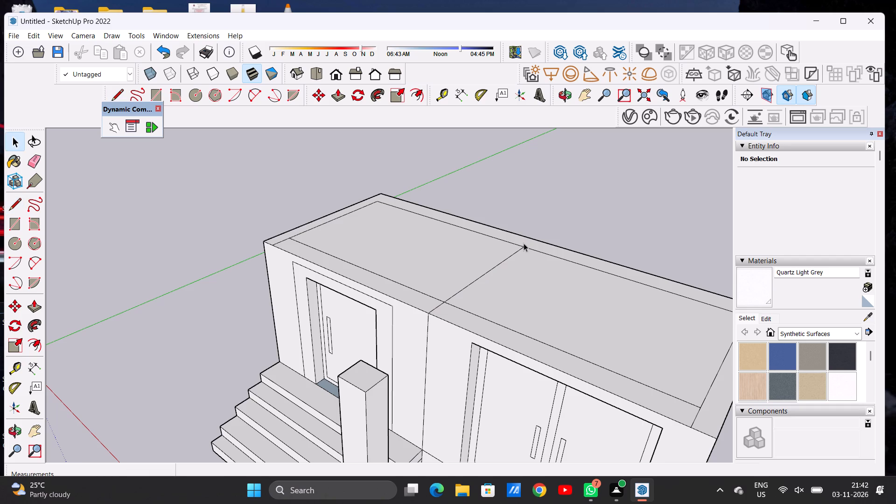
Push/Pull the front wall face surrounding the single door outward about 1' 9/16".
key("o")
left_click_drag(481, 315, 581, 253)
scroll(525, 274, "down", 10)
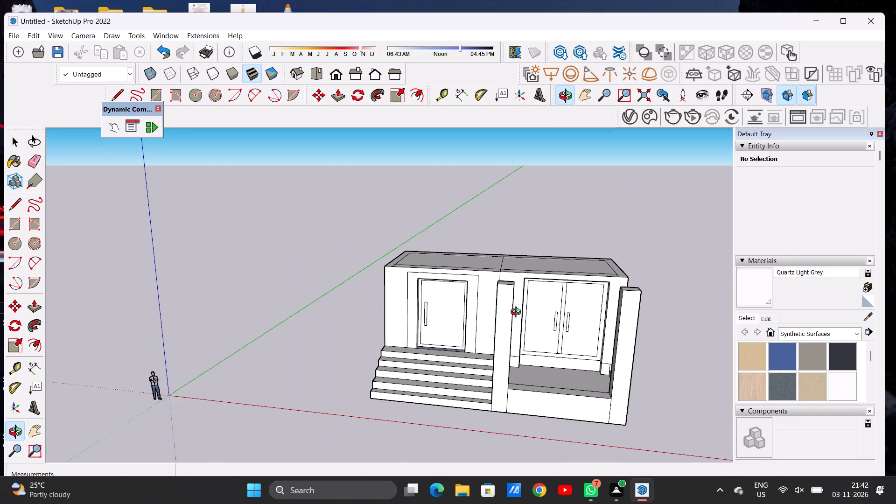
left_click_drag(525, 308, 570, 283)
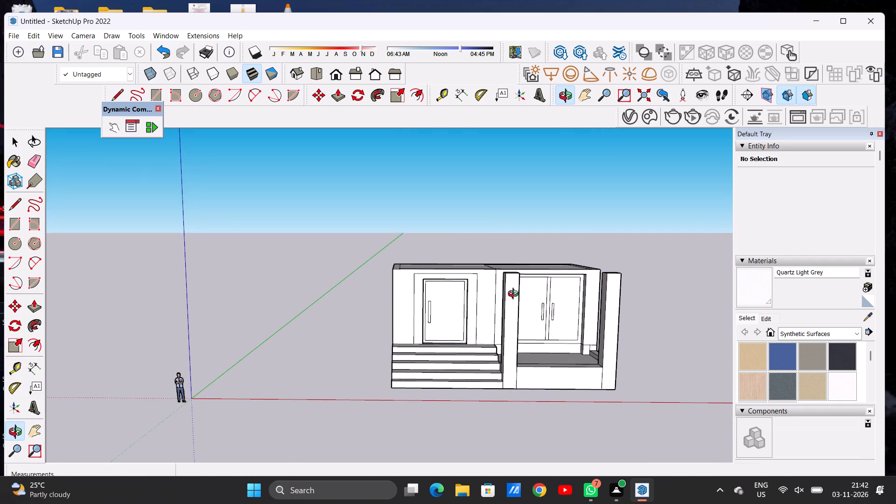
scroll(489, 299, "up", 8)
scroll(525, 286, "down", 8)
left_click_drag(405, 305, 448, 318)
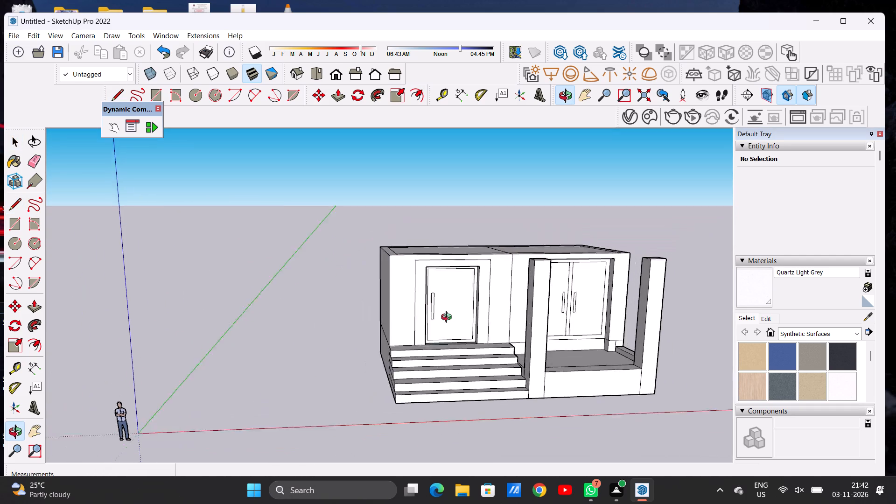
left_click_drag(448, 318, 562, 346)
scroll(409, 259, "up", 9)
scroll(398, 265, "down", 1)
scroll(398, 265, "up", 1)
key("p")
scroll(385, 257, "up", 3)
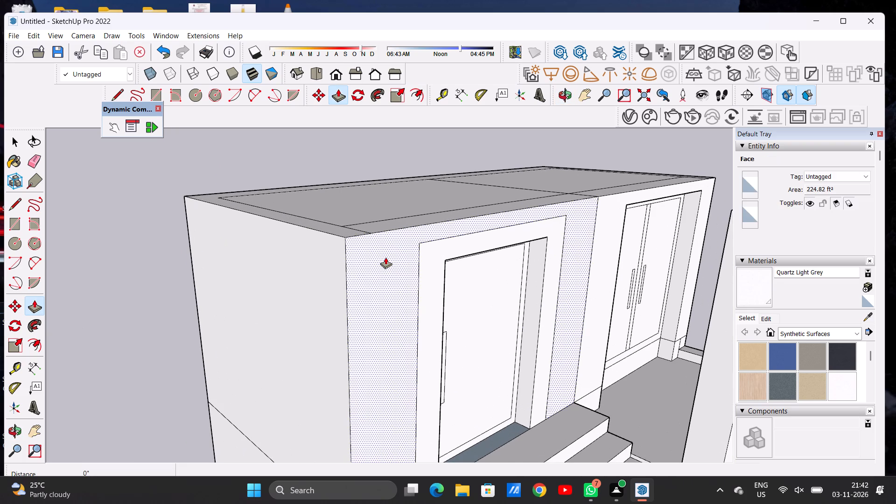
left_click(385, 257)
scroll(399, 262, "down", 8)
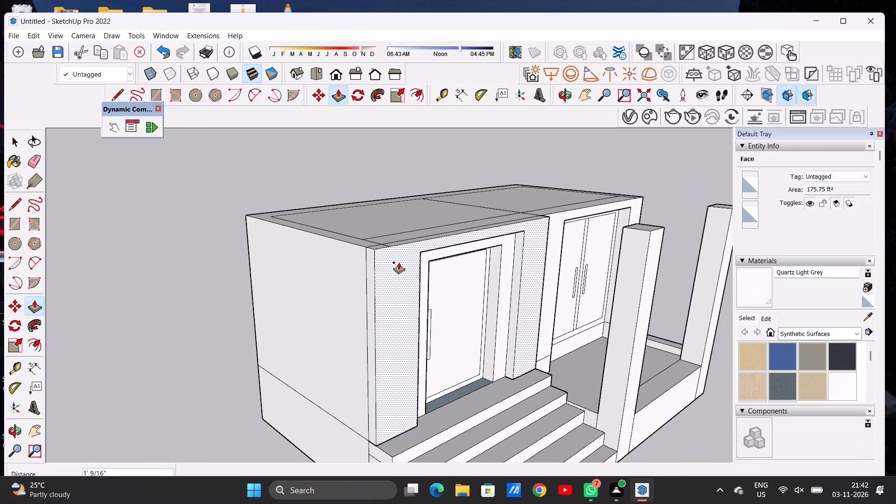
left_click(399, 262)
key("space")
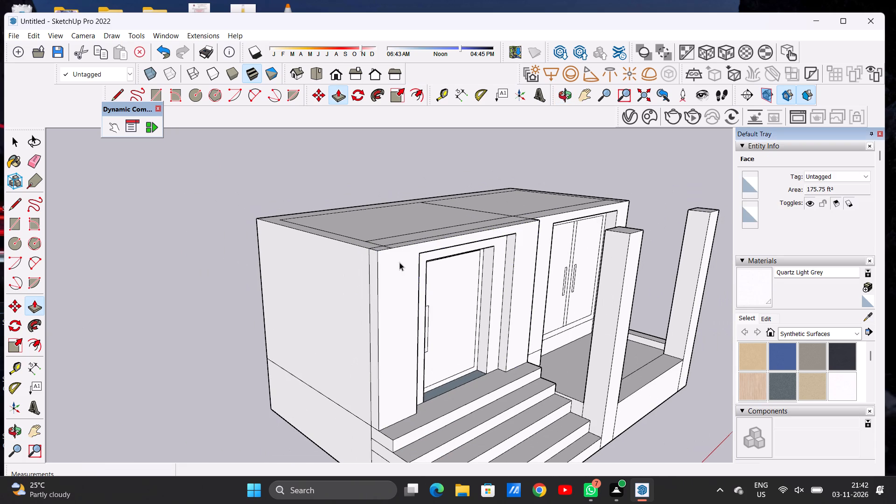
Examine the projecting wall around the single door, the front facade and the divided roof from the front and above.
type("O")
left_click_drag(472, 272, 329, 247)
left_click(328, 247)
left_click_drag(323, 240, 316, 234)
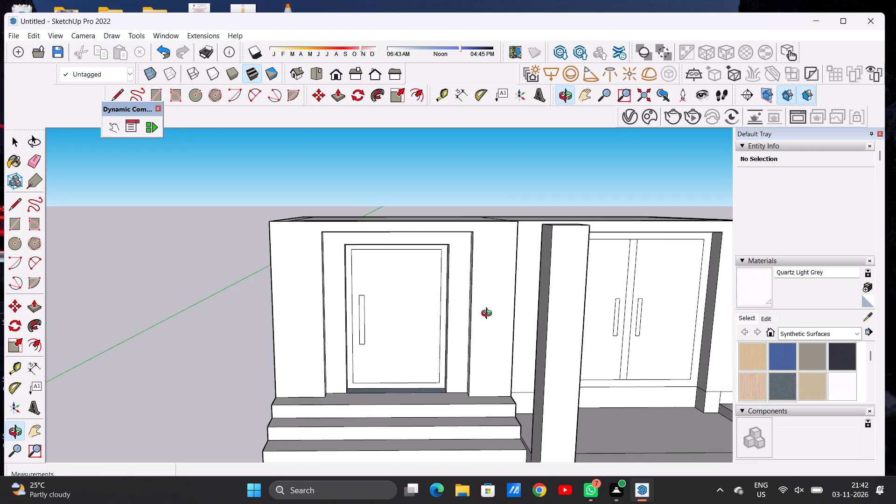
scroll(490, 313, "down", 5)
left_click_drag(437, 315, 385, 349)
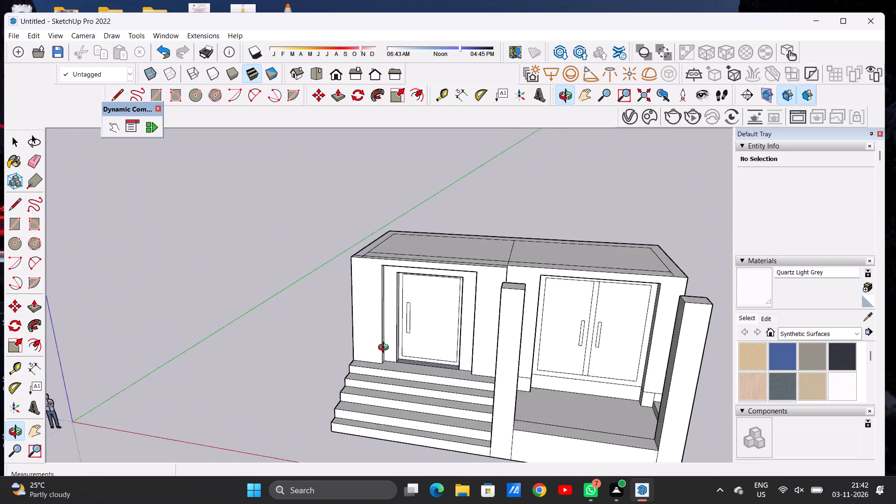
left_click_drag(385, 349, 473, 343)
scroll(477, 301, "up", 2)
scroll(477, 301, "down", 1)
scroll(477, 301, "up", 1)
scroll(477, 301, "down", 1)
scroll(477, 301, "up", 4)
left_click_drag(473, 301, 307, 280)
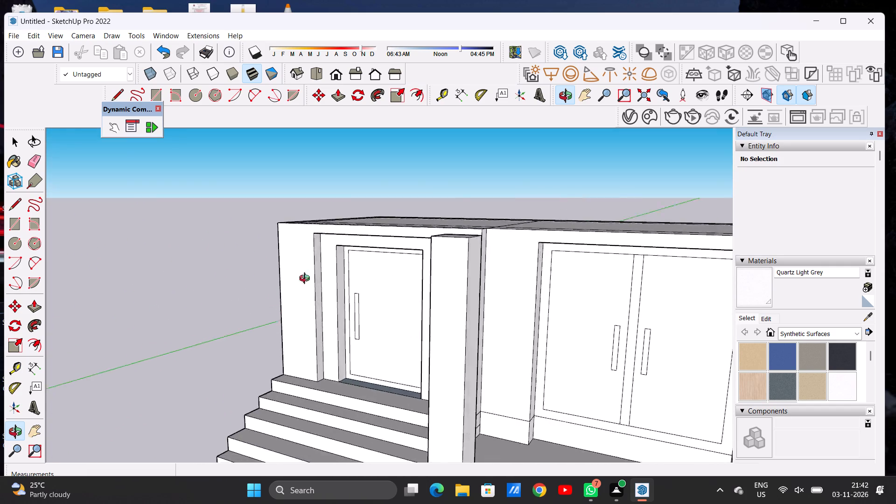
left_click_drag(307, 280, 439, 285)
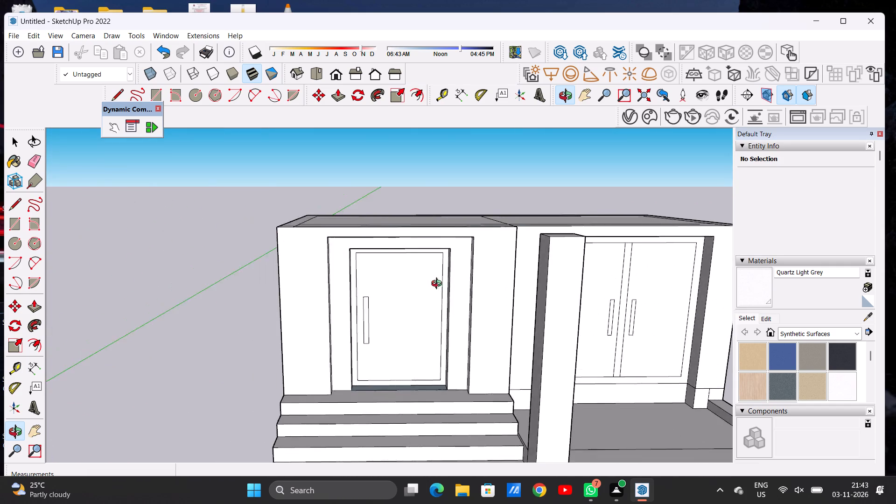
left_click_drag(439, 285, 436, 285)
scroll(406, 327, "down", 8)
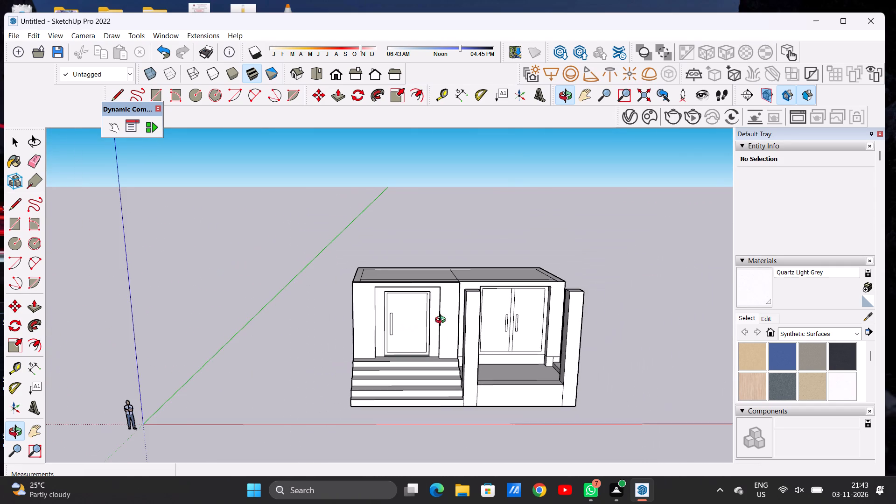
left_click_drag(455, 332, 365, 378)
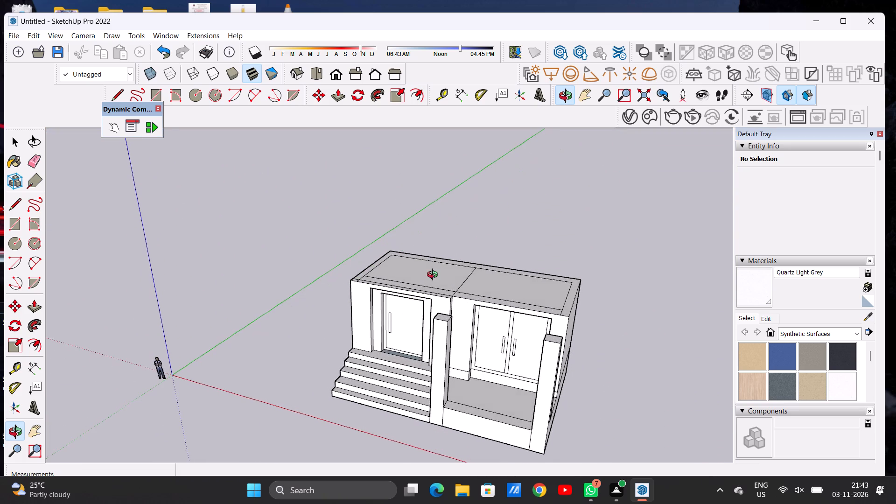
scroll(434, 276, "up", 11)
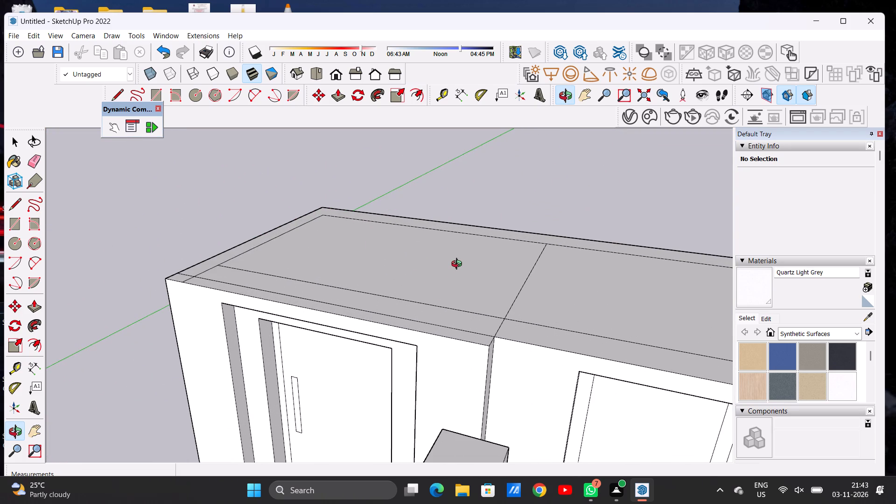
scroll(459, 265, "down", 13)
scroll(583, 342, "up", 5)
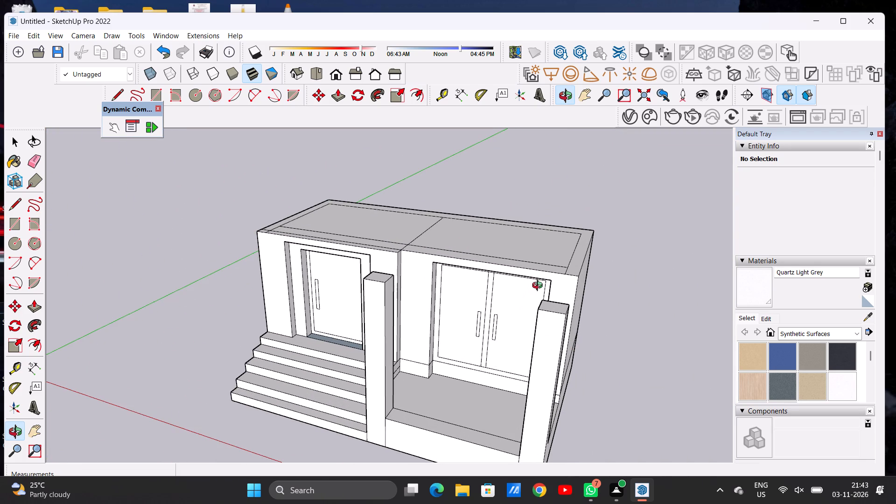
scroll(539, 287, "up", 5)
scroll(562, 279, "down", 11)
Push/Pull the inner roof panel behind the double door up about 11 7/8" to form a raised slab.
left_click_drag(566, 286, 488, 307)
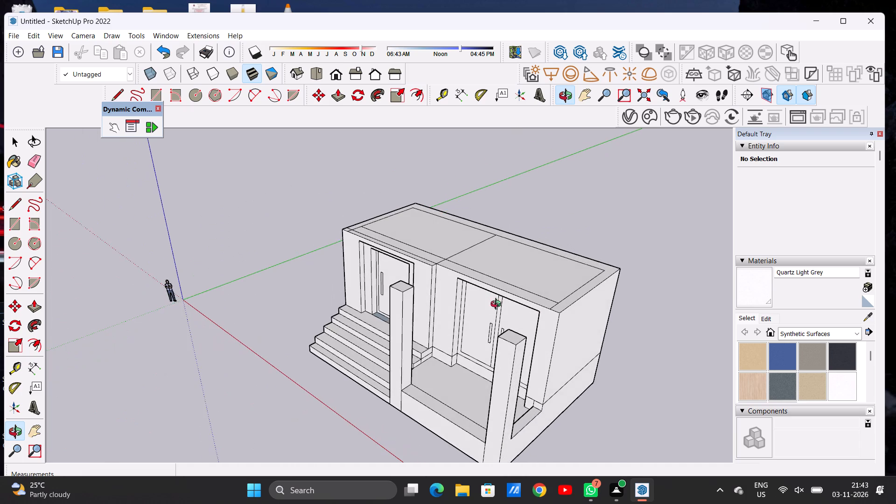
scroll(553, 294, "up", 2)
key("p")
scroll(559, 288, "up", 2)
scroll(559, 288, "down", 1)
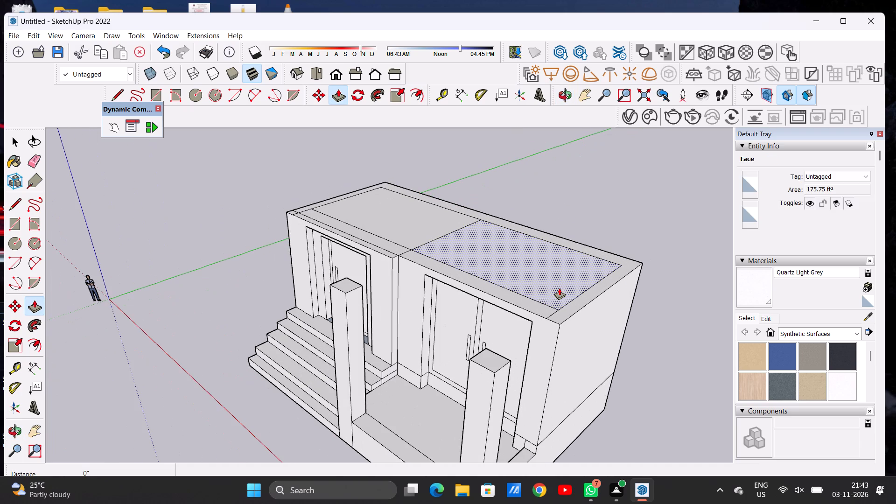
left_click(559, 288)
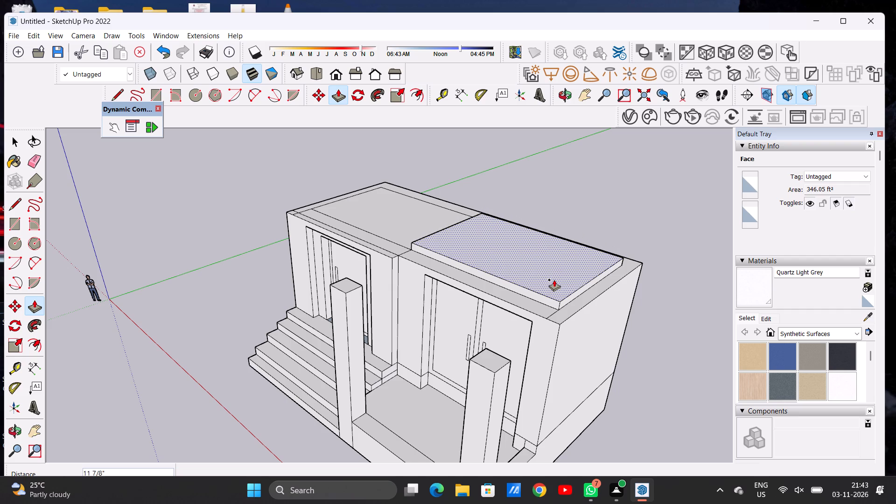
left_click(554, 280)
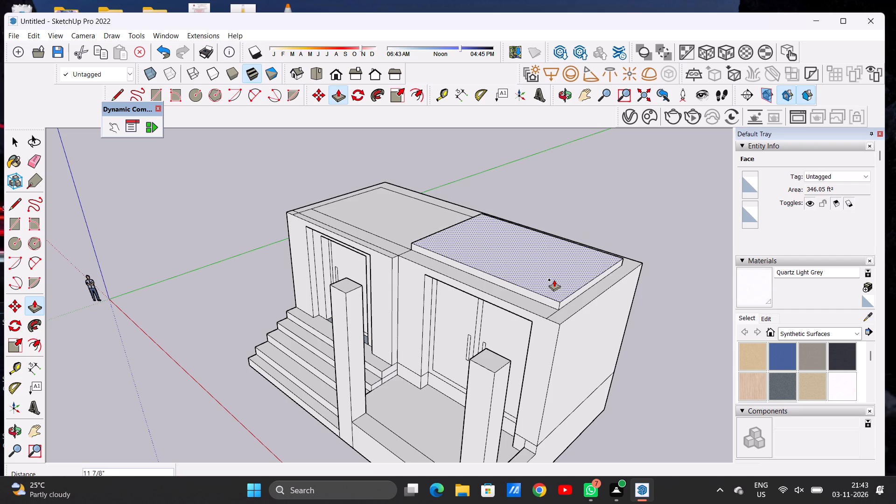
key("space")
Examine the raised roof slab in relation to the porch and its columns.
scroll(475, 265, "down", 8)
scroll(499, 314, "up", 2)
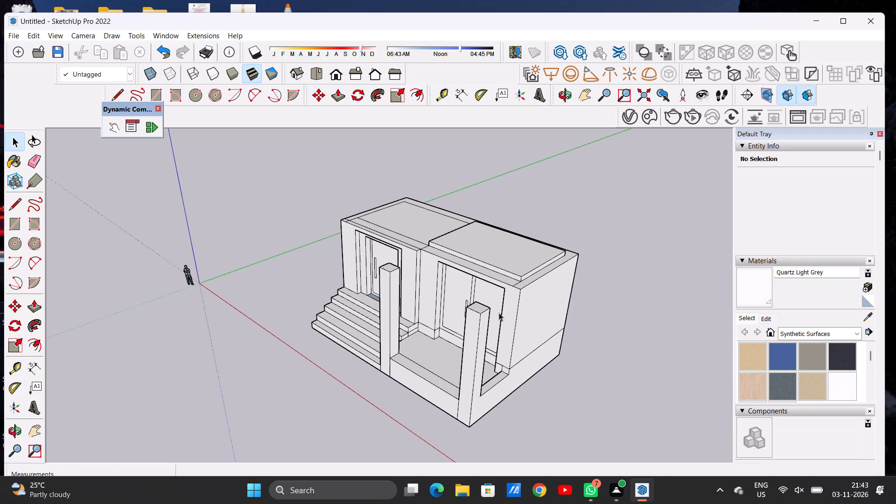
scroll(499, 313, "down", 4)
scroll(503, 291, "up", 8)
scroll(518, 247, "up", 5)
scroll(519, 259, "down", 1)
scroll(519, 259, "up", 9)
scroll(496, 309, "down", 1)
scroll(496, 309, "up", 4)
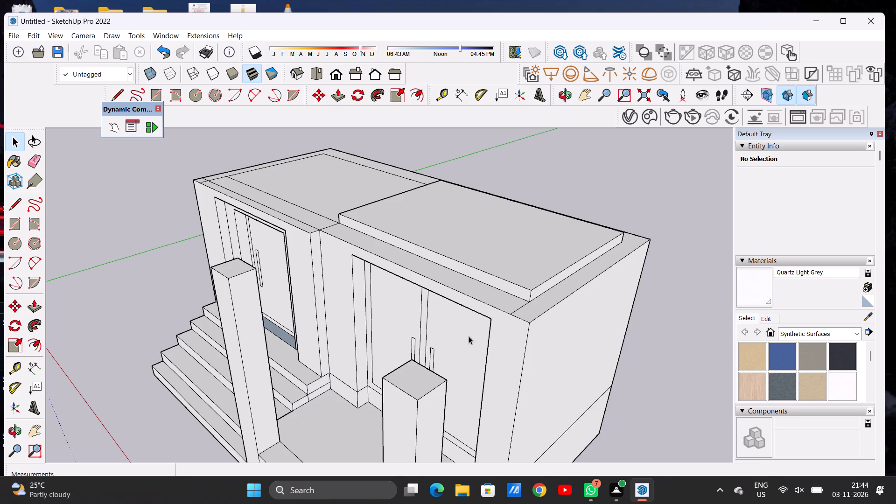
scroll(532, 343, "down", 5)
scroll(522, 305, "down", 6)
scroll(509, 318, "up", 7)
scroll(528, 287, "down", 1)
Push/Pull the raised slab's front face about 14' 1 9/16" forward over the porch to the outer column's front corner.
scroll(528, 286, "up", 6)
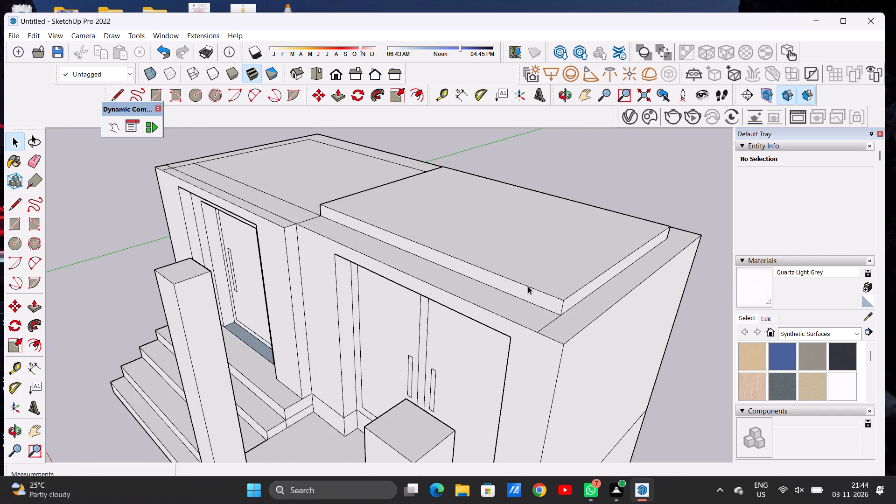
key("p")
scroll(546, 300, "up", 2)
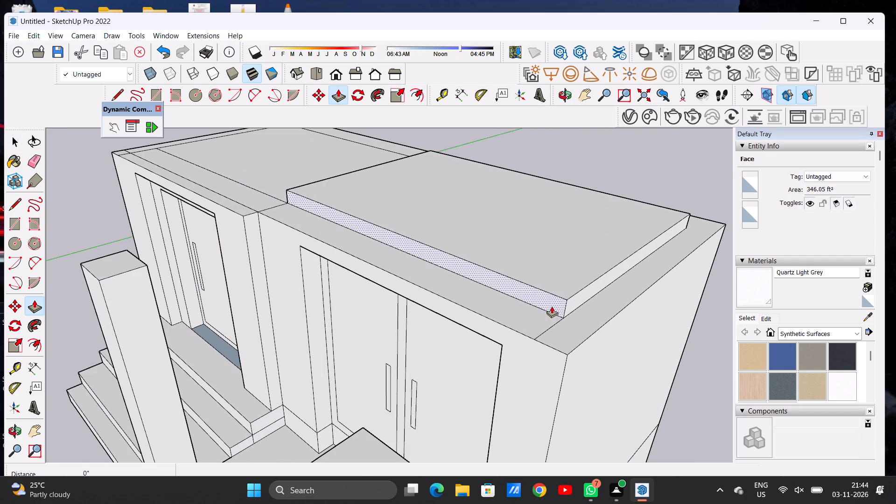
left_click(558, 301)
scroll(551, 285, "down", 2)
scroll(551, 285, "up", 1)
scroll(551, 285, "down", 3)
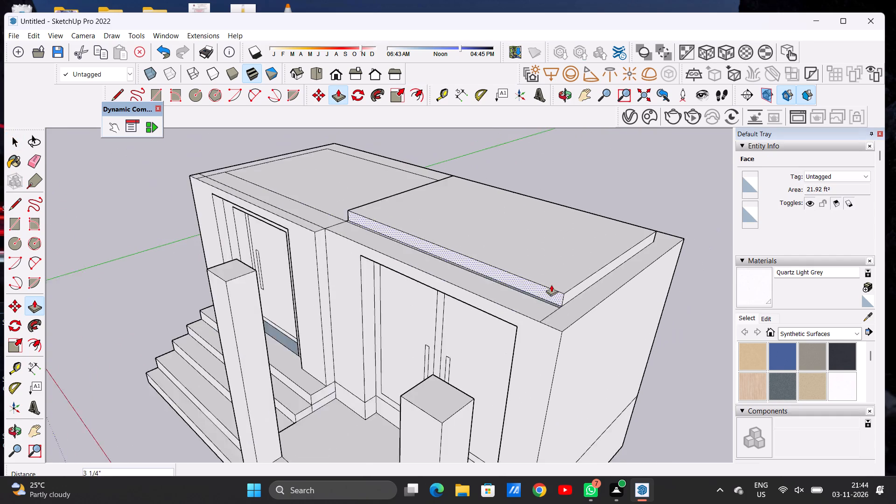
scroll(551, 285, "down", 7)
scroll(494, 353, "up", 3)
scroll(494, 353, "down", 1)
scroll(494, 353, "up", 10)
left_click(494, 353)
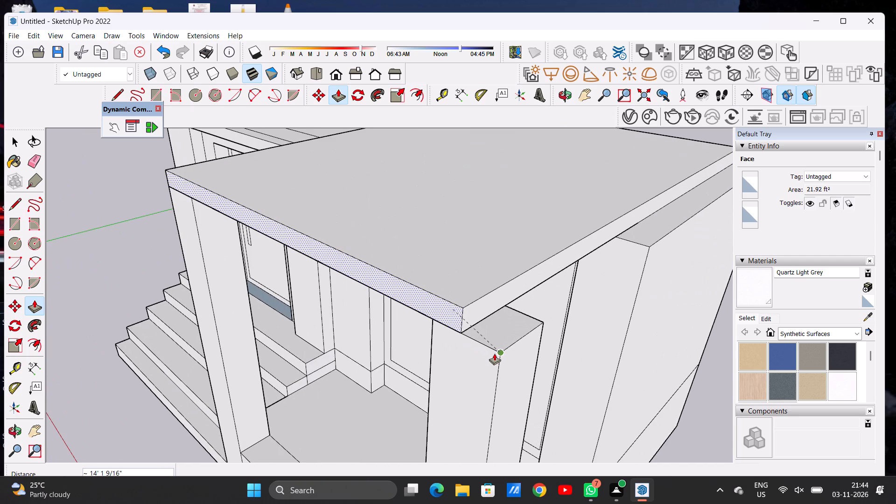
key("space")
Push/Pull the porch roof slab's outer side face sideways to the outer column's front outer corner.
scroll(479, 348, "down", 9)
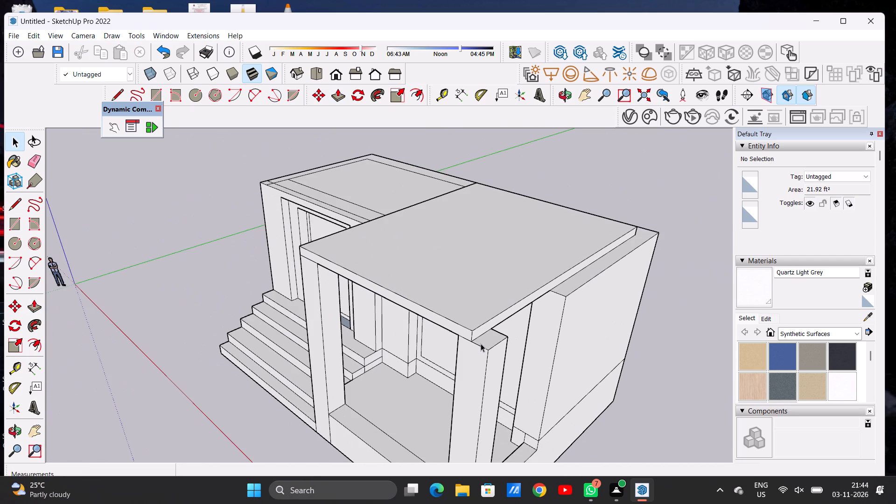
key("o")
left_click_drag(475, 352, 618, 302)
left_click_drag(615, 274, 564, 287)
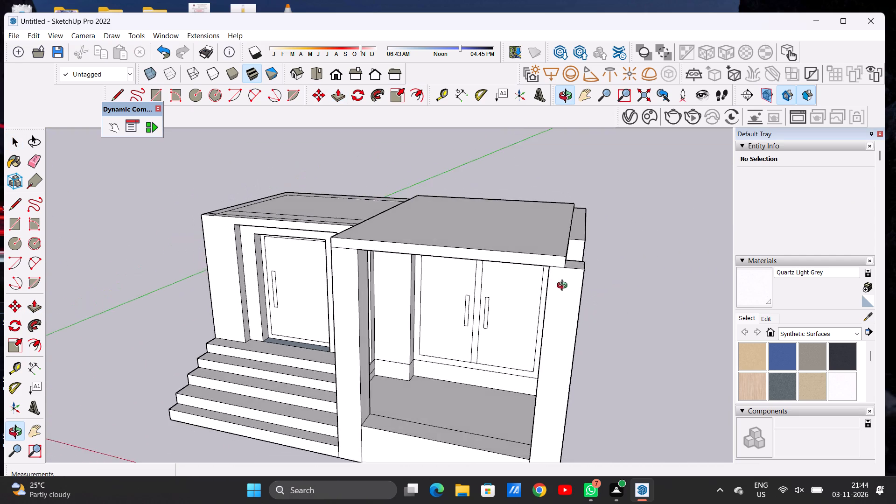
left_click_drag(564, 287, 474, 335)
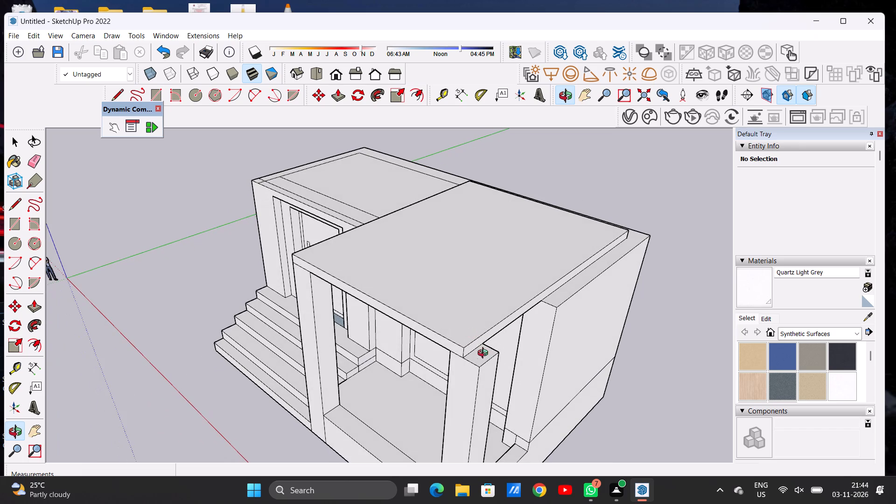
scroll(470, 352, "up", 4)
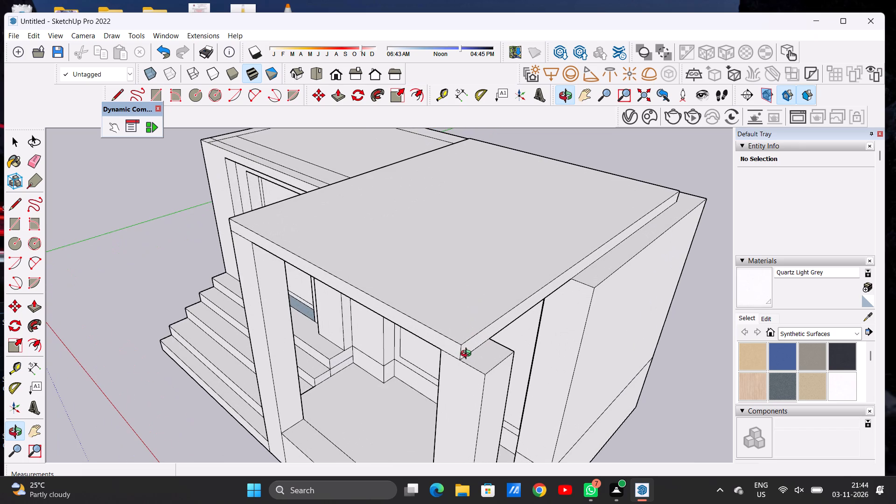
key("o")
key("p")
scroll(465, 350, "up", 6)
left_click(464, 350)
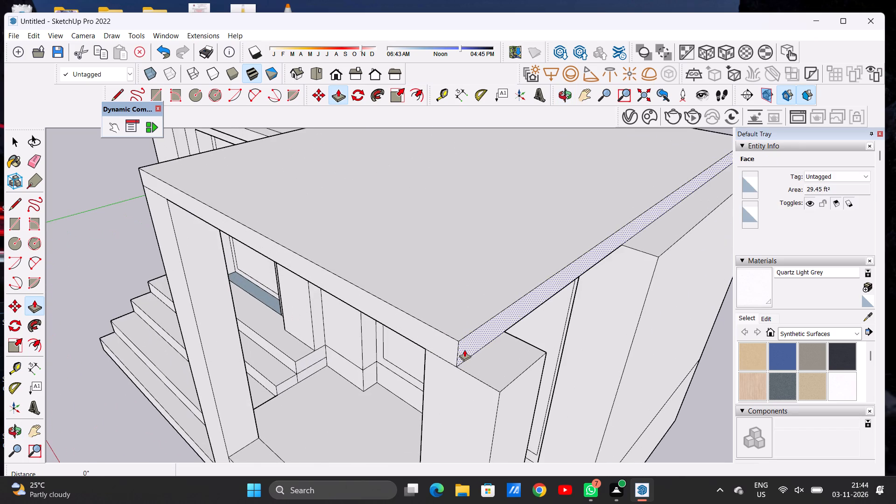
left_click(504, 392)
key("space")
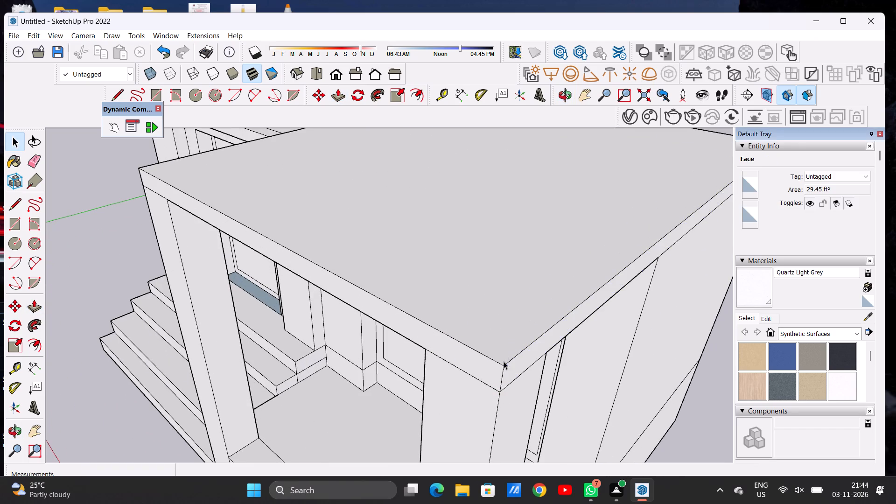
scroll(504, 353, "down", 6)
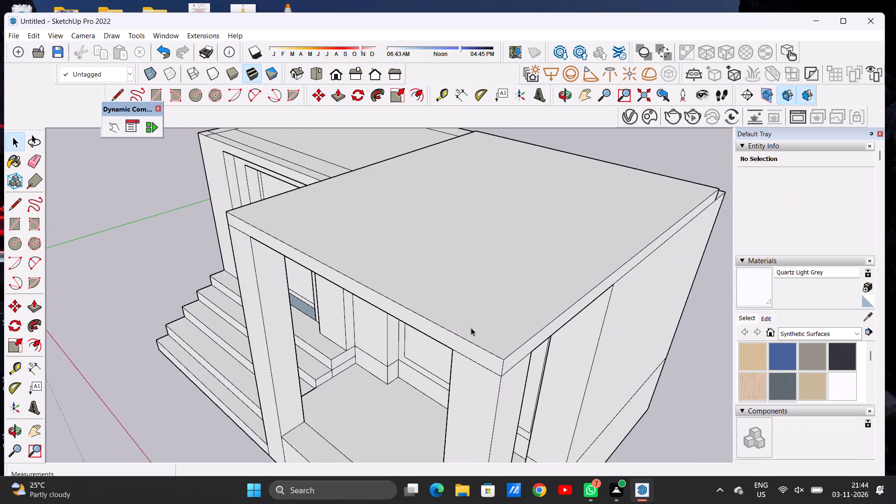
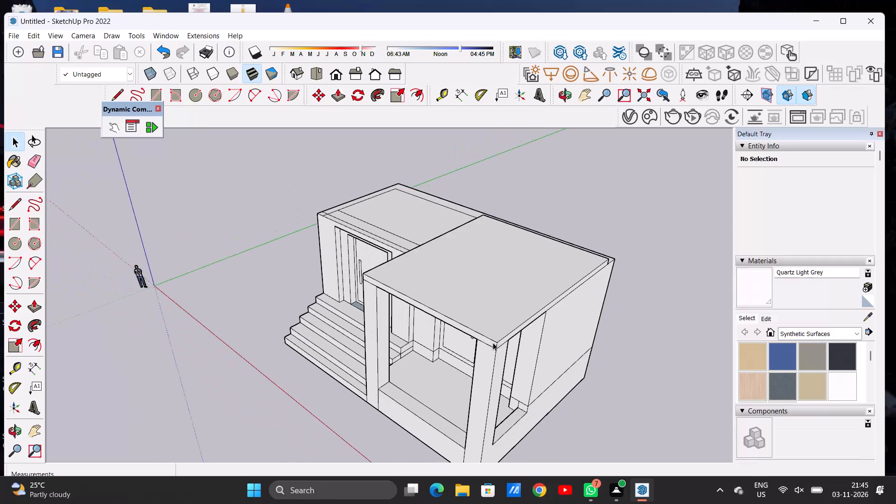
Examine the building from the front and the porch side, checking the extended porch roof against the walls and columns.
scroll(469, 340, "up", 2)
scroll(469, 340, "down", 1)
scroll(469, 340, "up", 2)
key("o")
left_click_drag(484, 350, 615, 272)
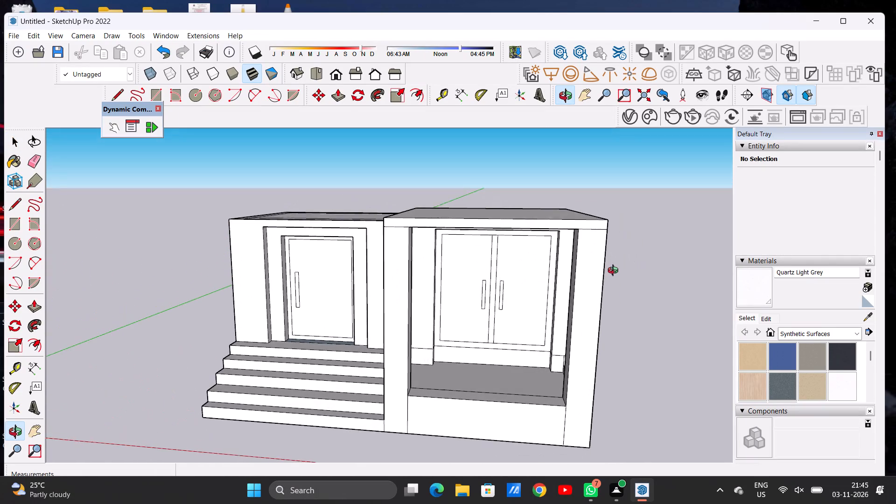
left_click_drag(615, 272, 615, 271)
left_click_drag(437, 319, 489, 322)
scroll(404, 336, "down", 2)
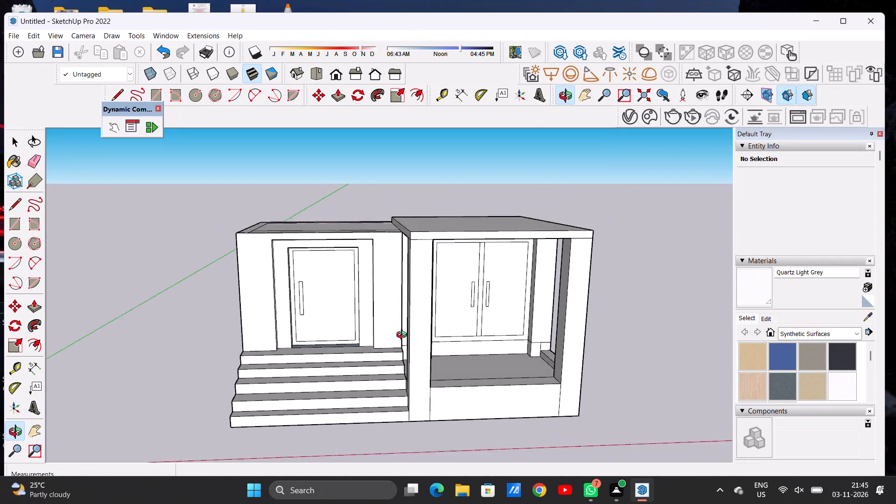
scroll(404, 336, "down", 6)
left_click_drag(403, 333, 376, 320)
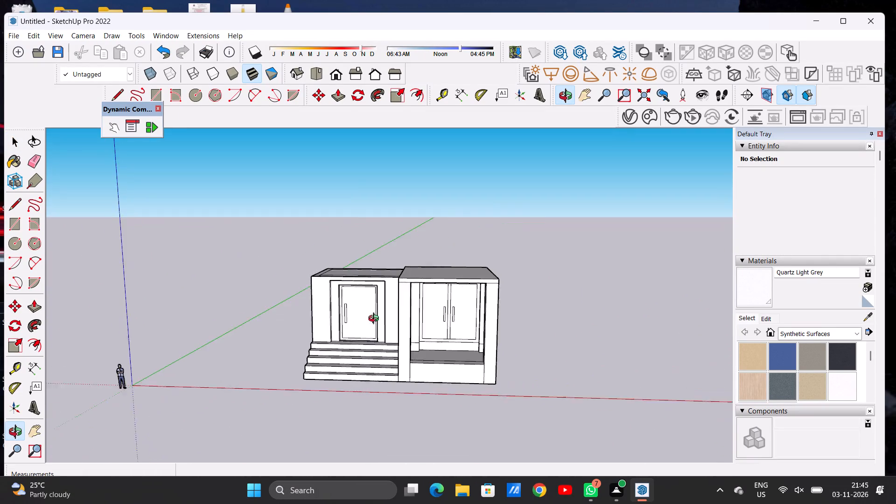
left_click_drag(376, 320, 384, 343)
scroll(326, 362, "down", 7)
scroll(436, 351, "down", 6)
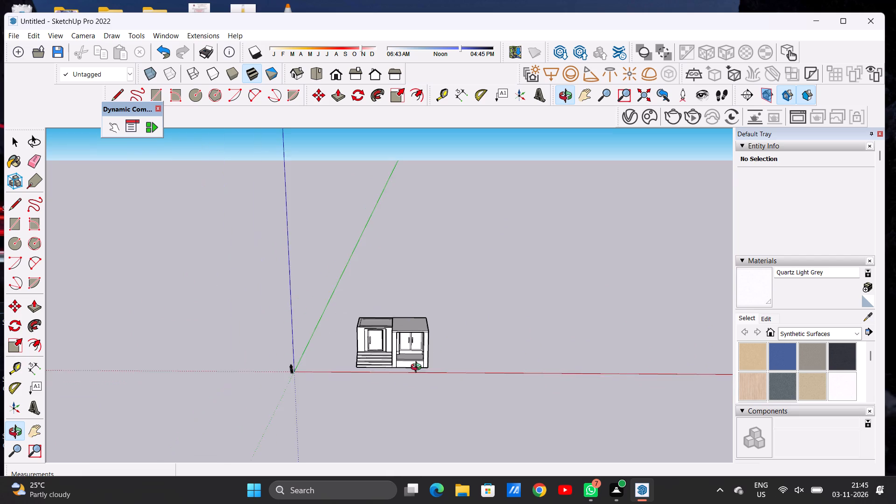
scroll(414, 325, "up", 12)
left_click_drag(449, 333, 323, 317)
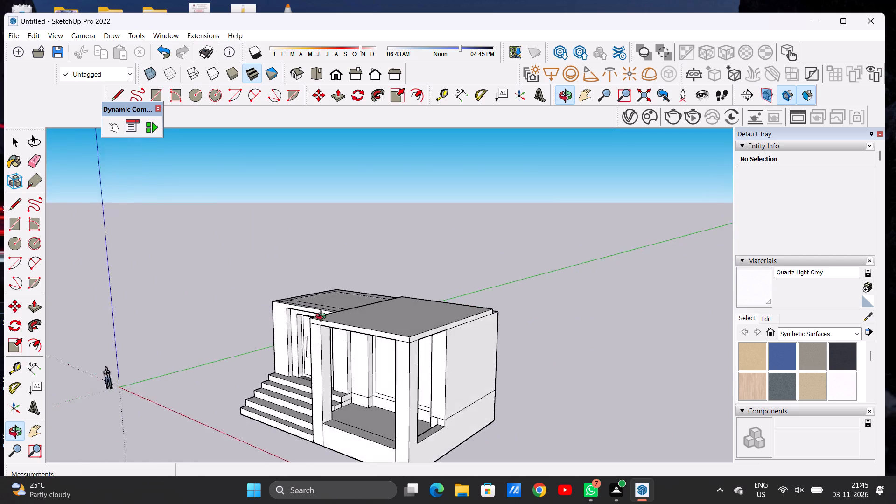
left_click_drag(323, 317, 414, 319)
scroll(442, 361, "down", 3)
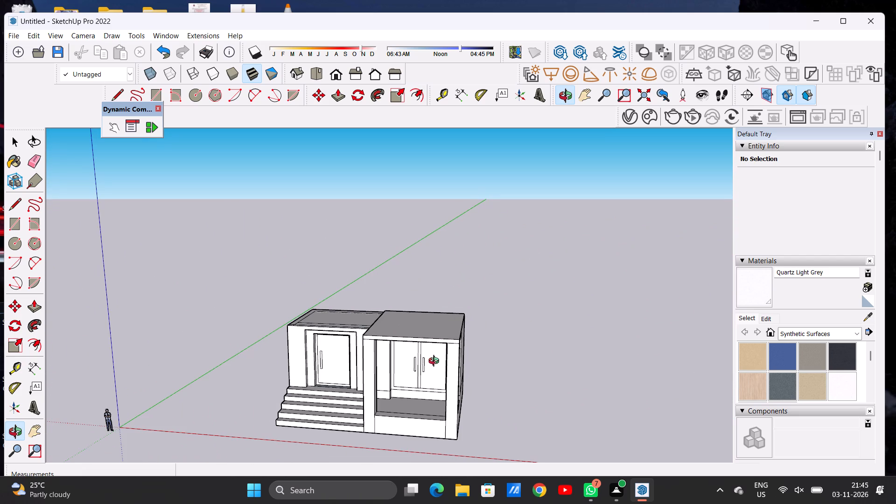
Measure the height of the porch's front base wall beside the outer column with the Dimension tool.
scroll(441, 457, "up", 1)
scroll(441, 457, "down", 1)
scroll(441, 457, "up", 16)
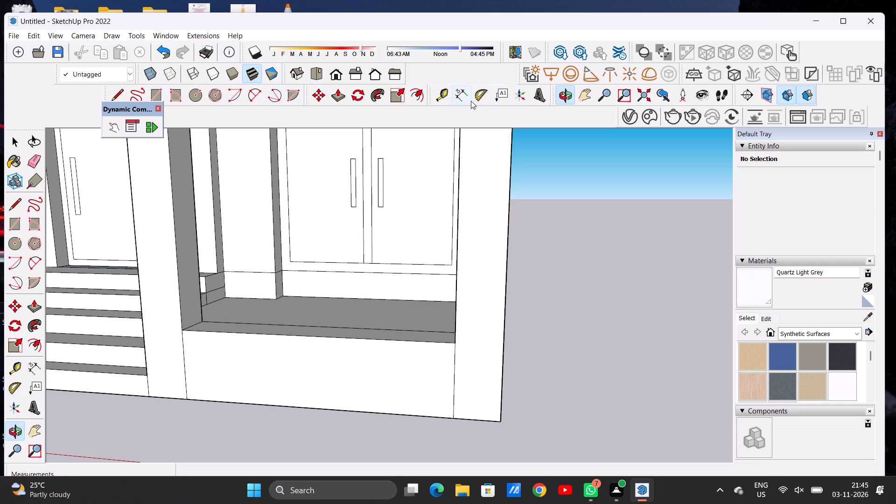
left_click(458, 98)
left_click(451, 421)
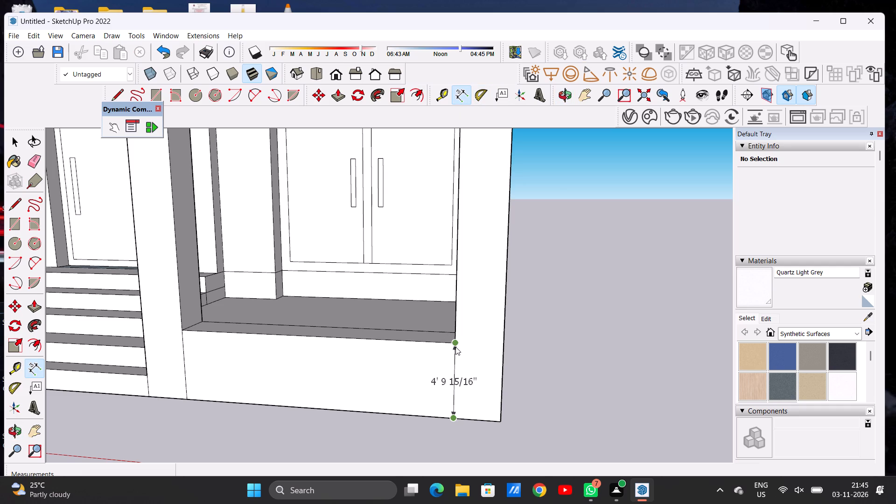
key("space")
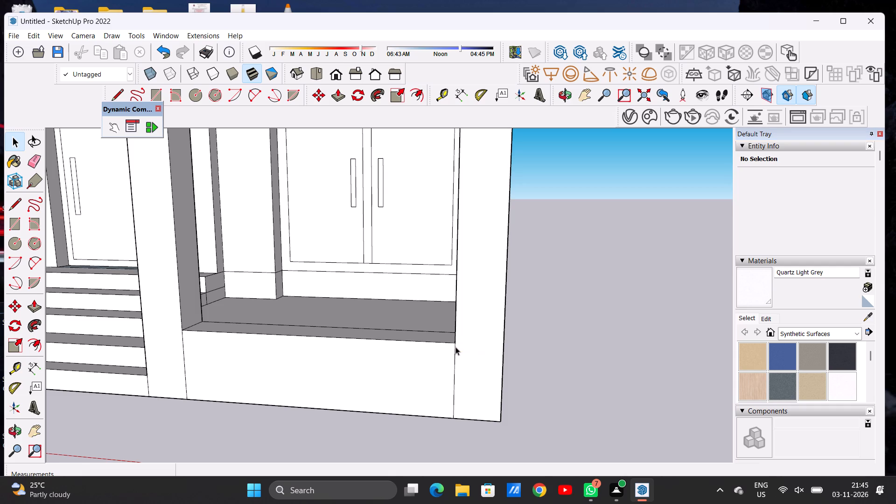
Examine the front elevation, comparing the stepped entrance with the porch and its double door.
scroll(465, 348, "down", 4)
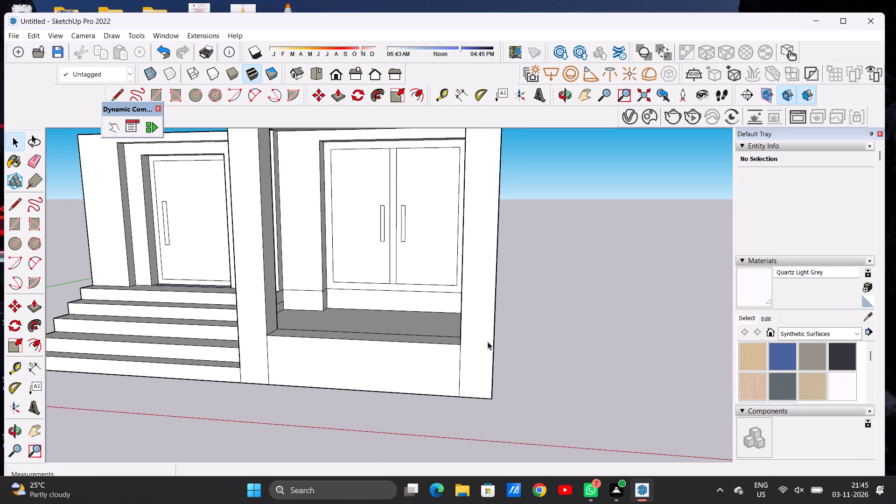
scroll(493, 339, "down", 1)
scroll(493, 339, "up", 1)
scroll(493, 339, "down", 10)
scroll(425, 315, "up", 6)
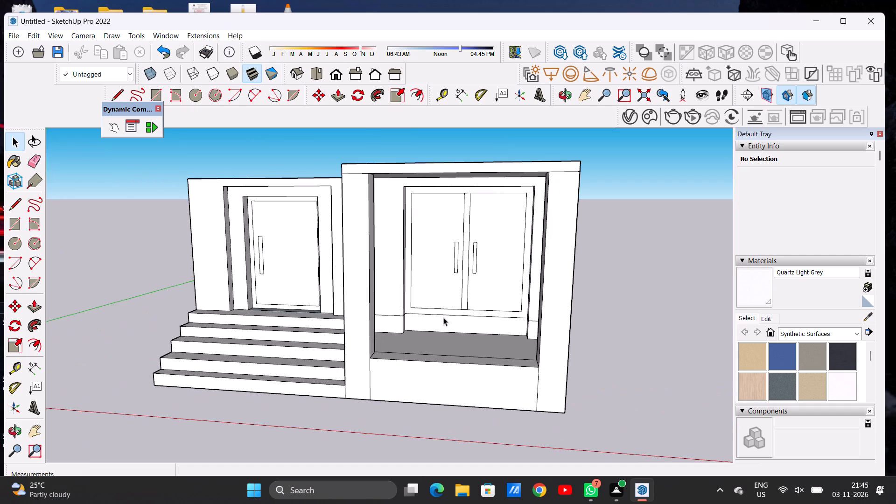
scroll(424, 320, "down", 6)
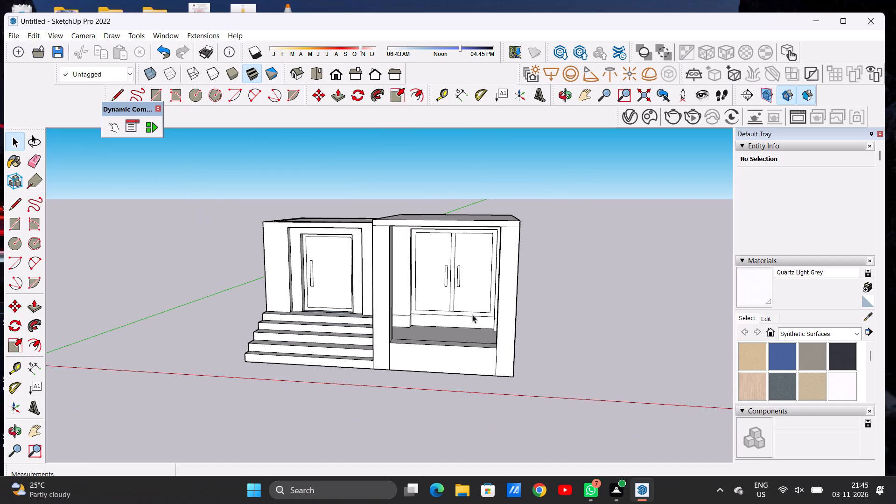
scroll(422, 324, "down", 2)
scroll(423, 241, "up", 3)
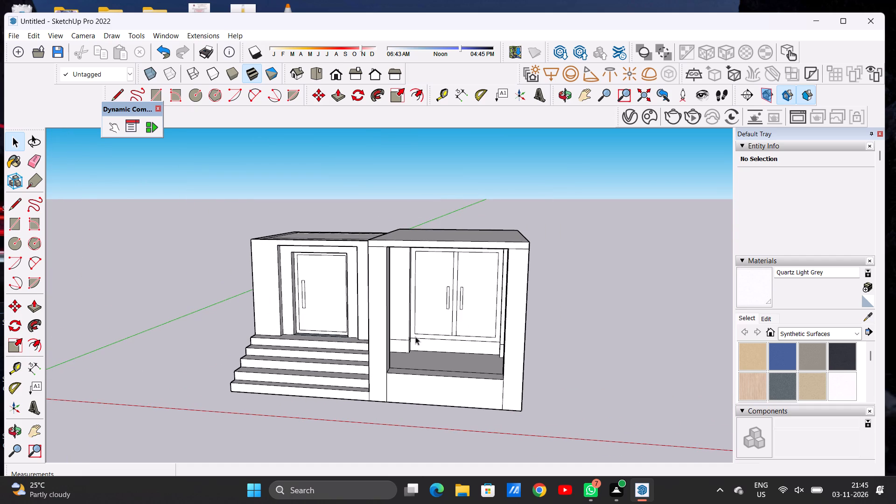
key("p")
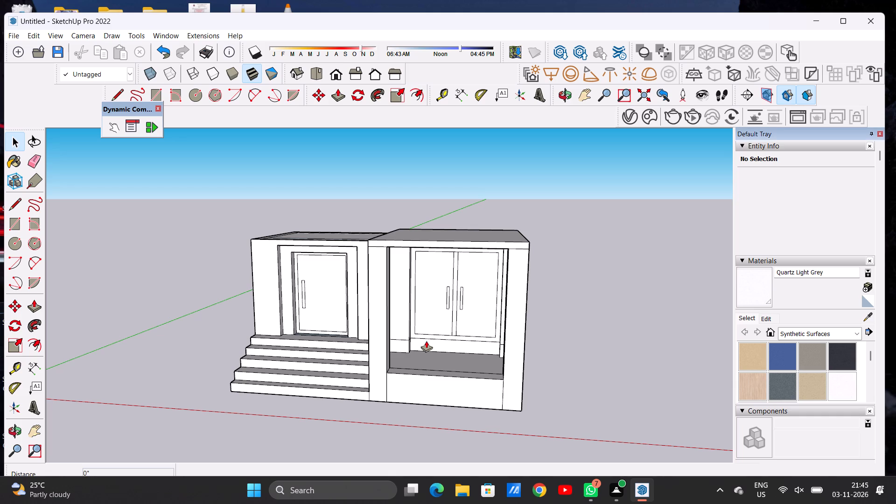
key("space")
type("O")
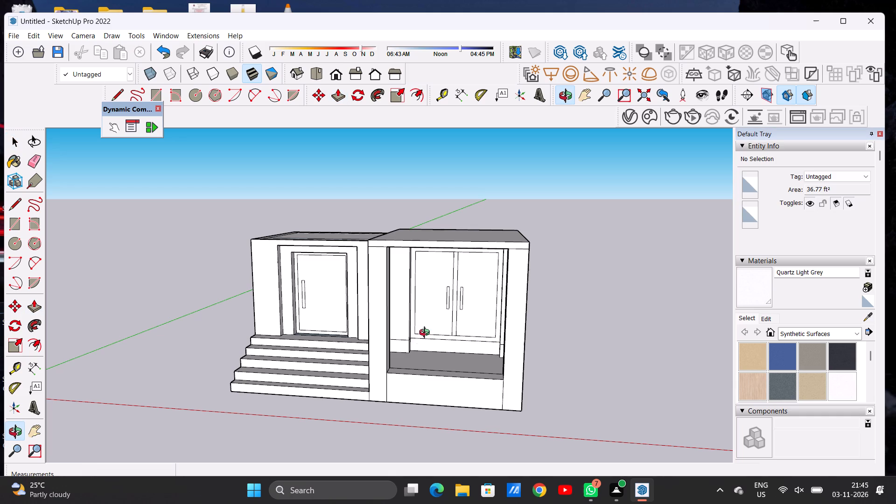
Draw a small upright triangle with the Line tool at the porch roof's front outer corner, vertical on the inside and sloping outward.
scroll(434, 327, "down", 8)
left_click_drag(433, 348, 455, 371)
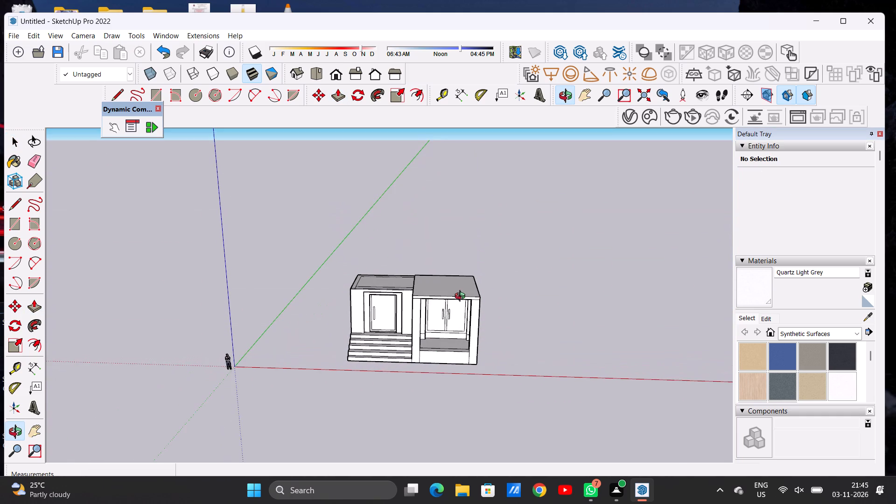
scroll(462, 296, "up", 2)
scroll(462, 296, "down", 2)
scroll(462, 296, "up", 7)
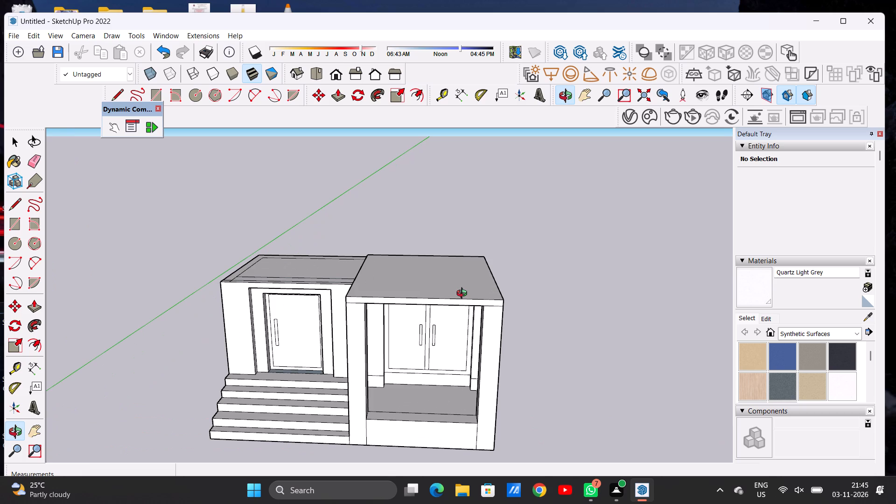
scroll(464, 294, "up", 1)
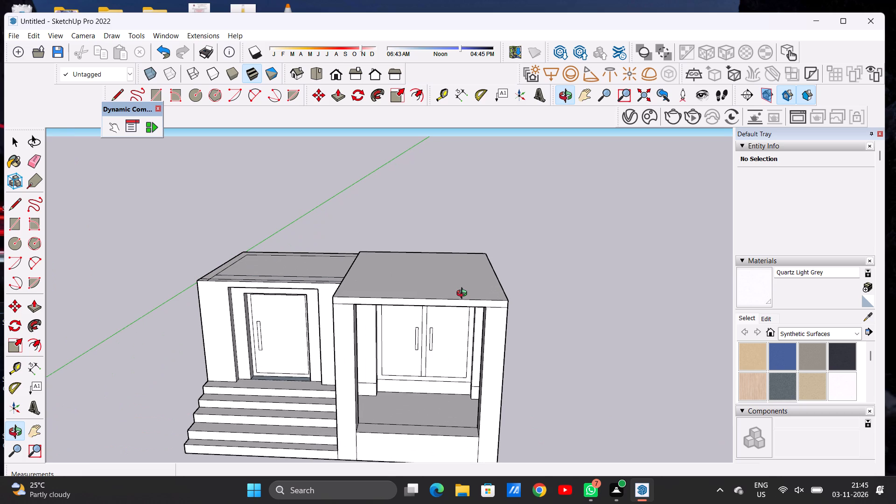
key("l")
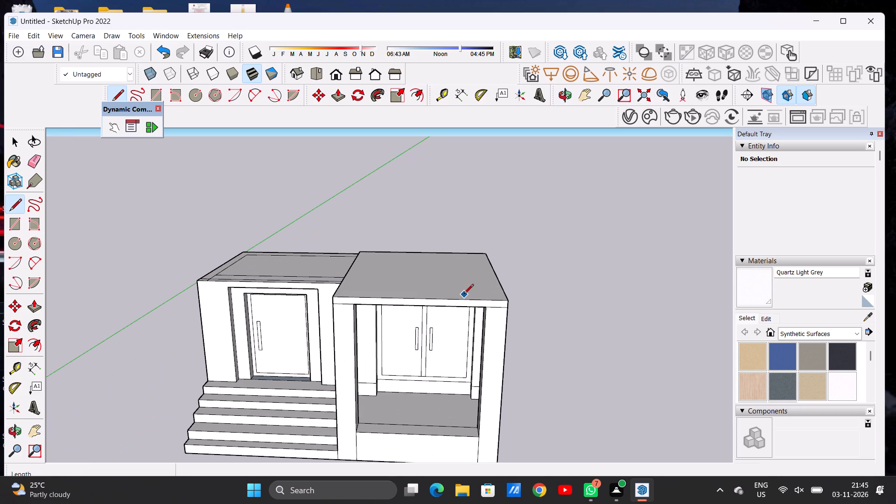
scroll(519, 297, "up", 7)
left_click(497, 305)
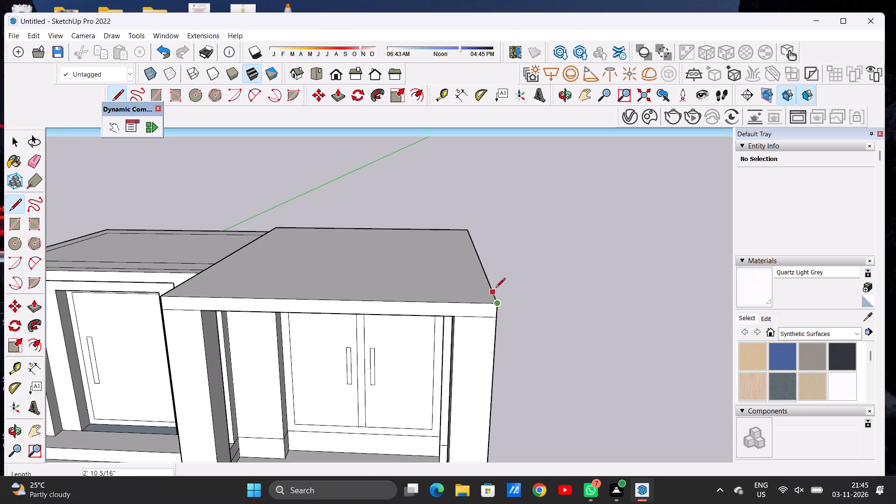
left_click(501, 274)
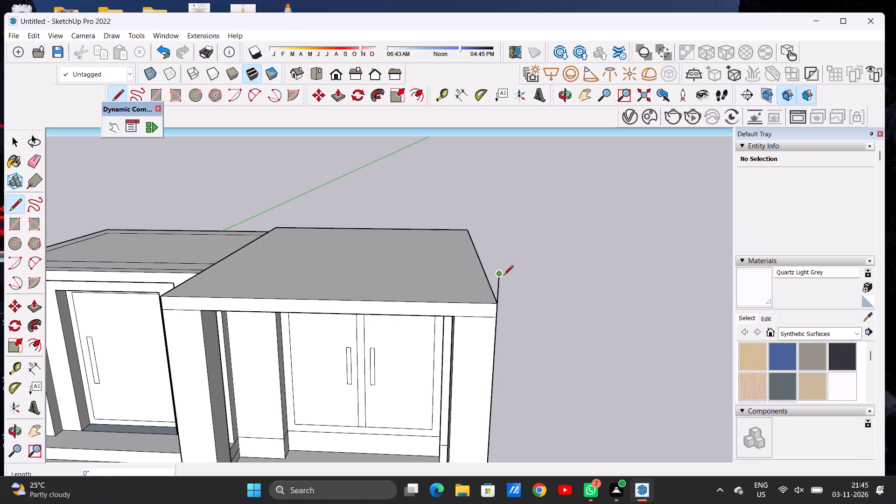
left_click(522, 275)
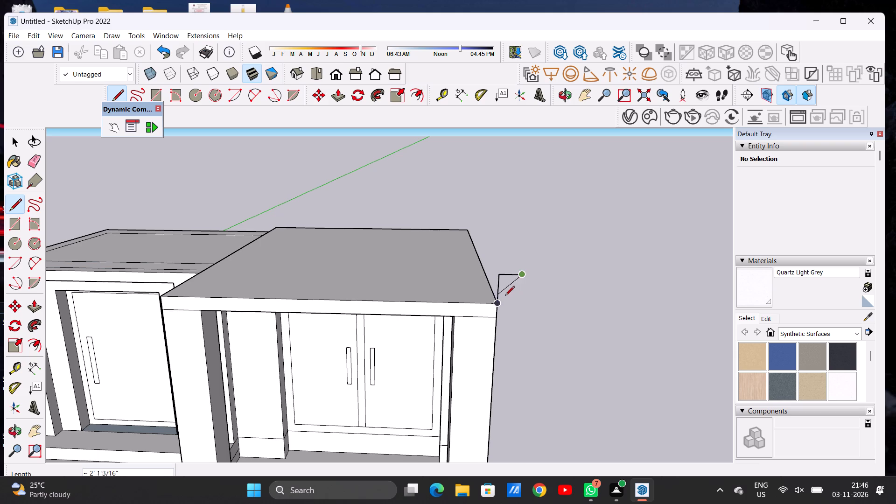
left_click(503, 301)
key("space")
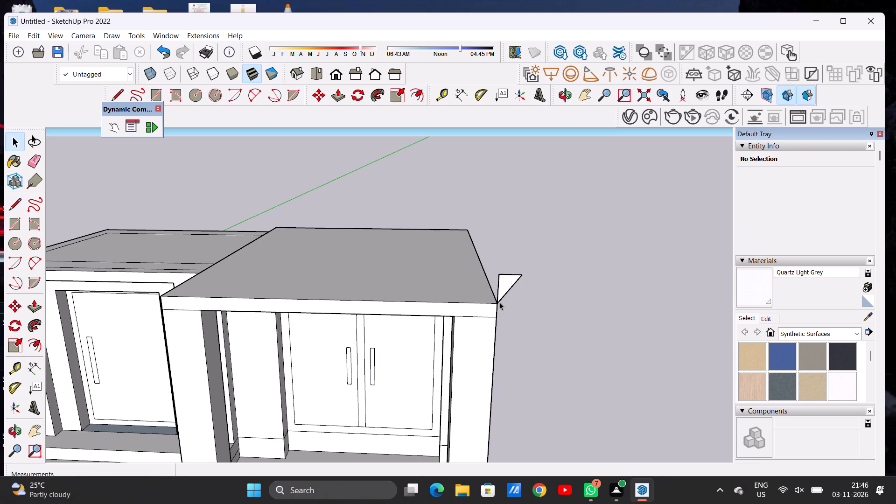
Push/Pull the triangle about 29' 7" back along the roof slab's outer side edge to the slab's rear corner.
key("o")
left_click_drag(571, 274, 377, 316)
scroll(534, 269, "down", 5)
left_click_drag(472, 295, 266, 295)
scroll(232, 279, "up", 5)
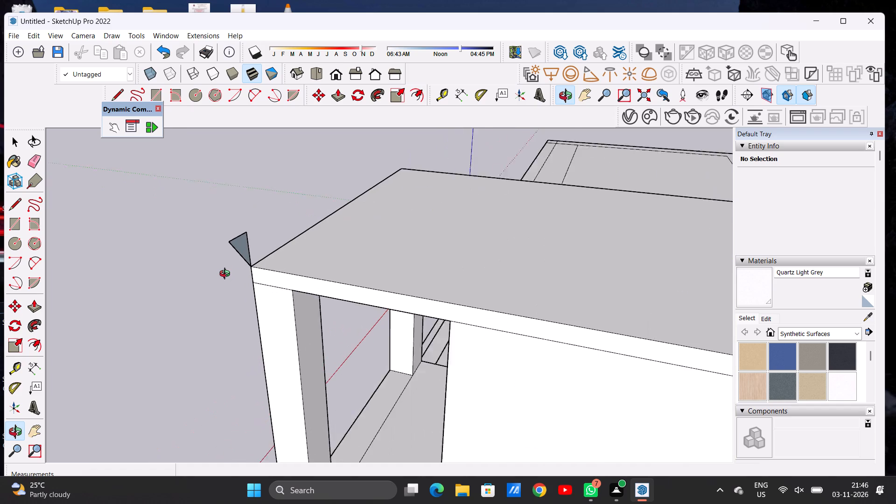
scroll(227, 275, "up", 2)
key("p")
left_click(250, 244)
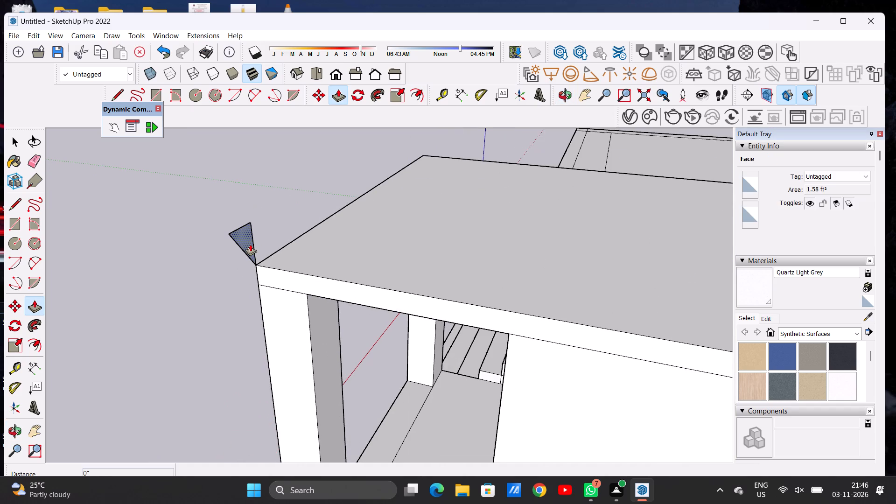
scroll(322, 257, "down", 2)
scroll(322, 257, "up", 1)
scroll(322, 257, "down", 5)
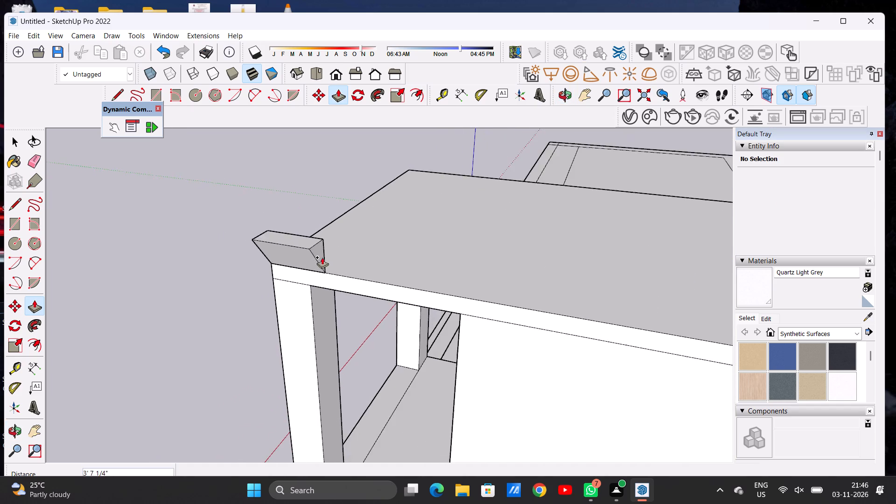
scroll(346, 240, "down", 17)
scroll(457, 273, "up", 2)
scroll(457, 273, "down", 1)
scroll(457, 273, "up", 13)
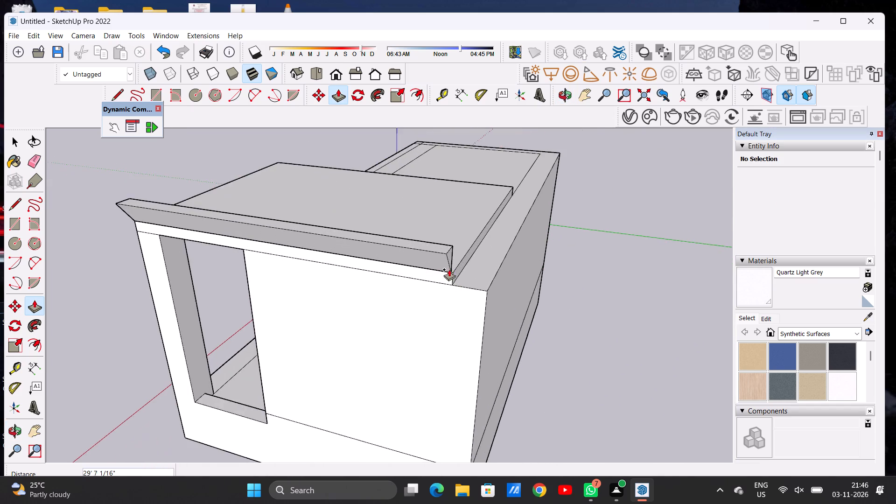
scroll(449, 269, "up", 2)
scroll(448, 269, "down", 1)
left_click(455, 277)
key("space")
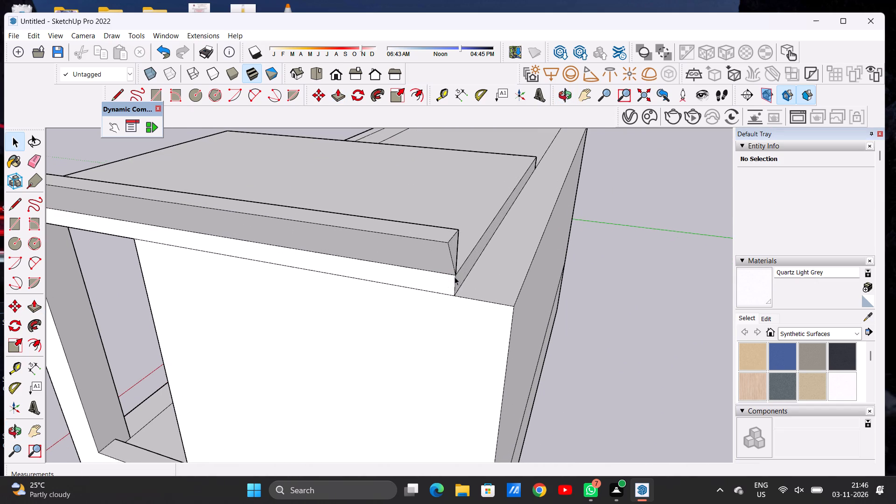
Push/Pull the raised roof slab's rear face back to the outer edge of the building's rear wall.
key("p")
left_click(460, 279)
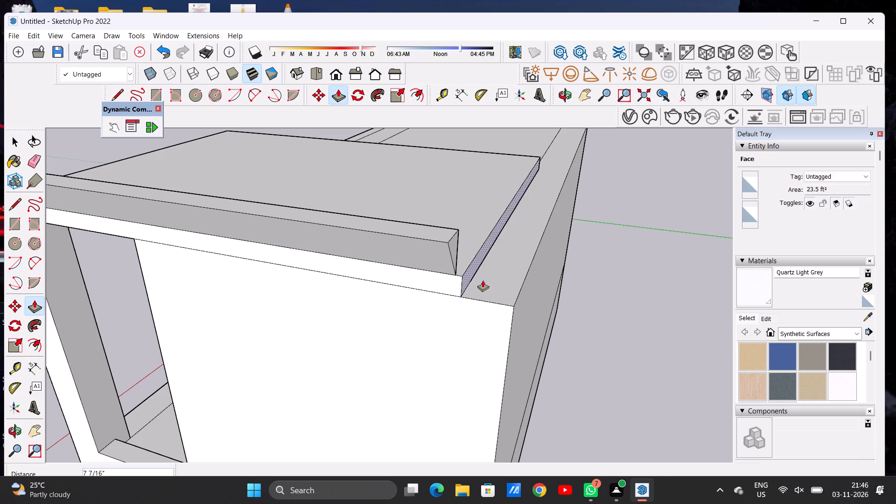
left_click(510, 306)
key("space")
Push/Pull the triangular roof edging's rear end about 2' 6 15/16" to the roof slab's extended rear corner.
key("p")
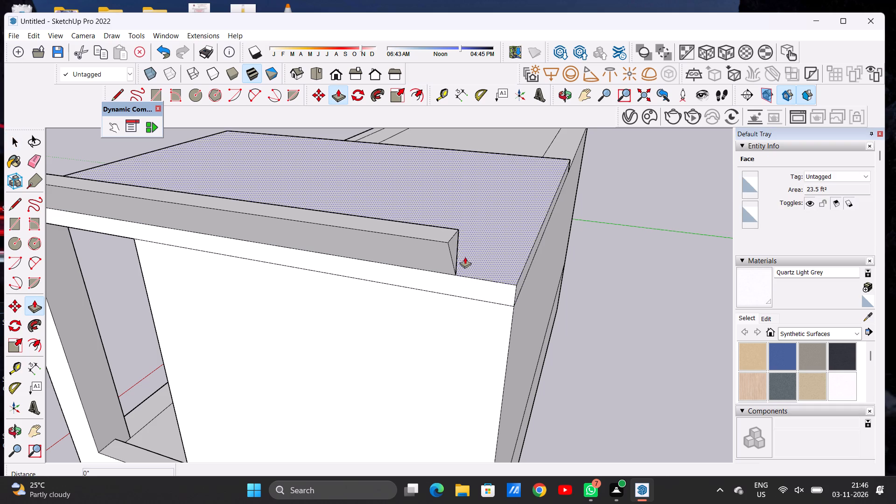
scroll(458, 252, "up", 5)
left_click(452, 251)
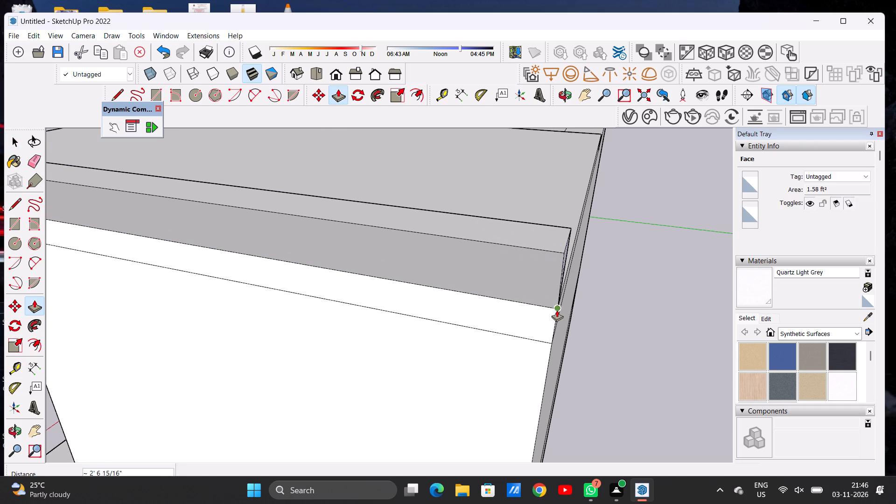
left_click(557, 310)
key("space")
Examine the sloped roof edging from the side and front in relation to the porch roof.
key("o")
scroll(522, 311, "down", 8)
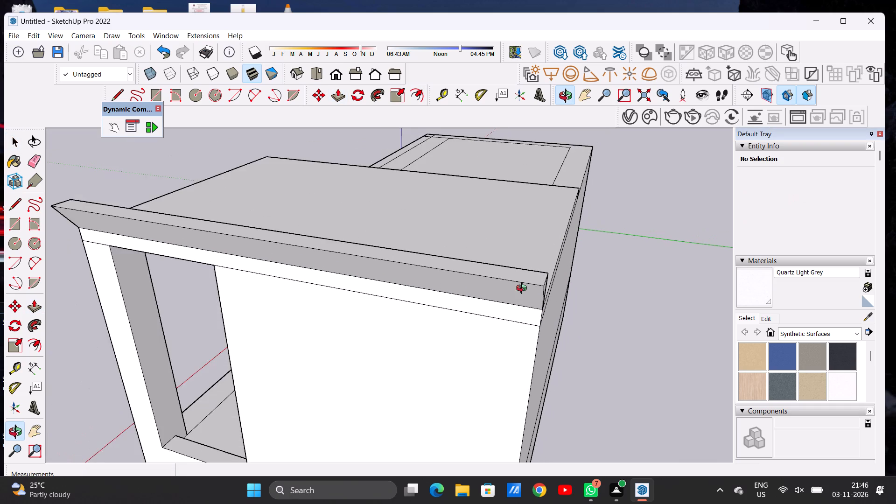
scroll(531, 285, "down", 2)
scroll(531, 285, "up", 1)
scroll(531, 285, "down", 2)
left_click_drag(345, 290, 517, 278)
scroll(490, 275, "down", 12)
left_click_drag(403, 279, 568, 254)
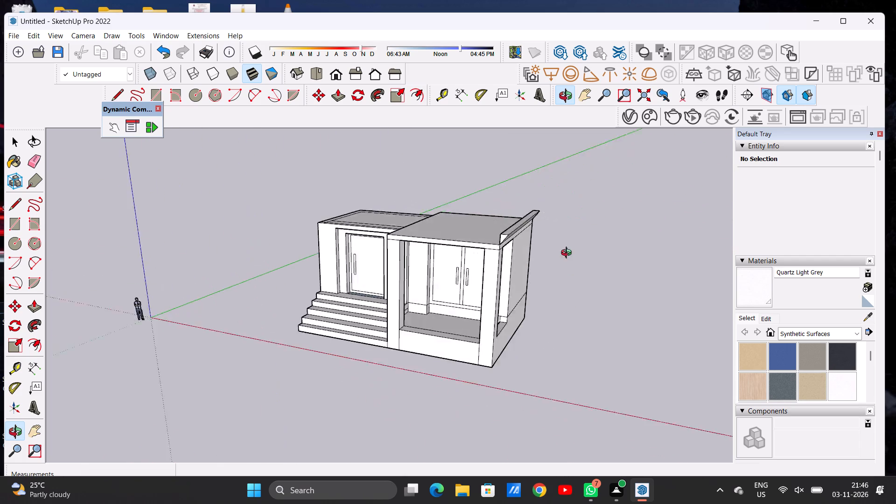
left_click_drag(568, 254, 609, 245)
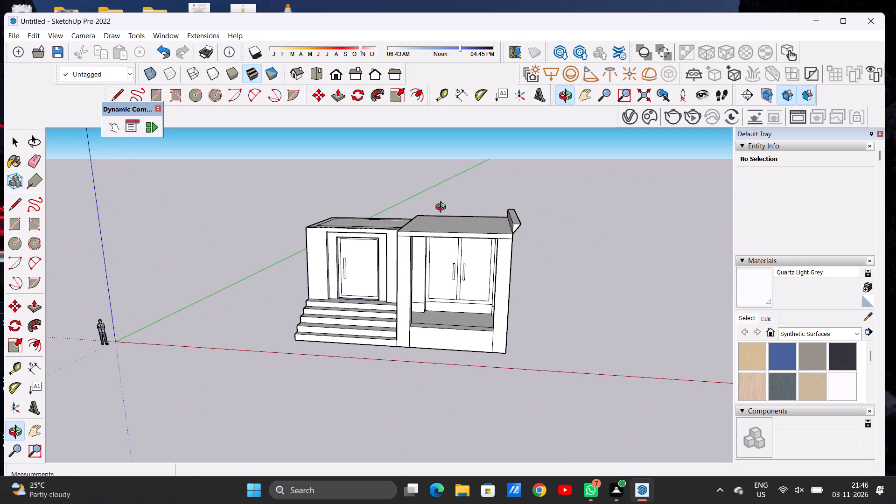
scroll(447, 203, "up", 6)
left_click_drag(461, 236, 495, 226)
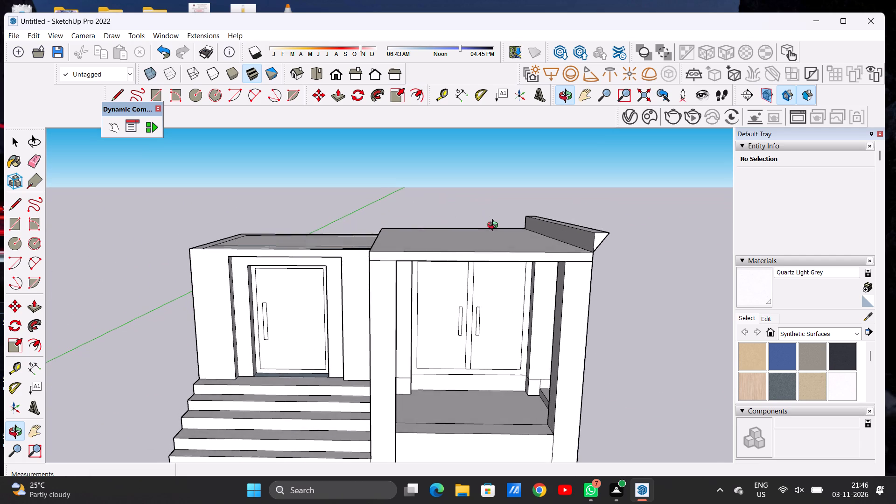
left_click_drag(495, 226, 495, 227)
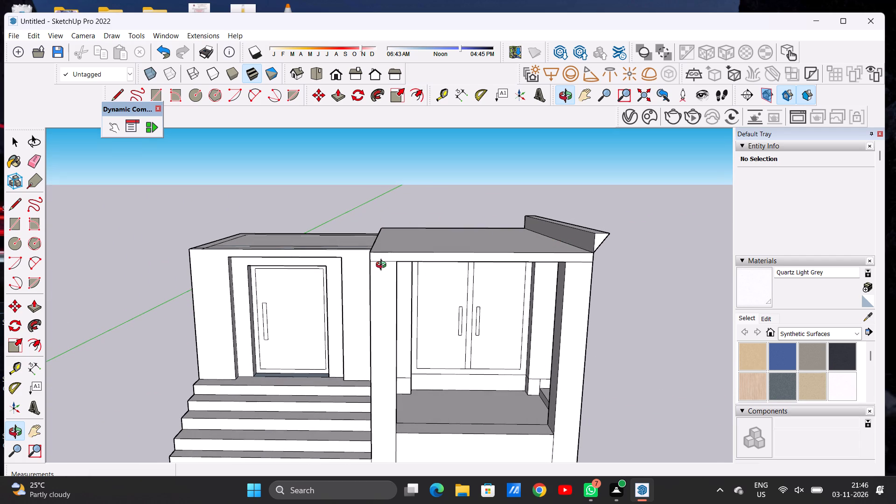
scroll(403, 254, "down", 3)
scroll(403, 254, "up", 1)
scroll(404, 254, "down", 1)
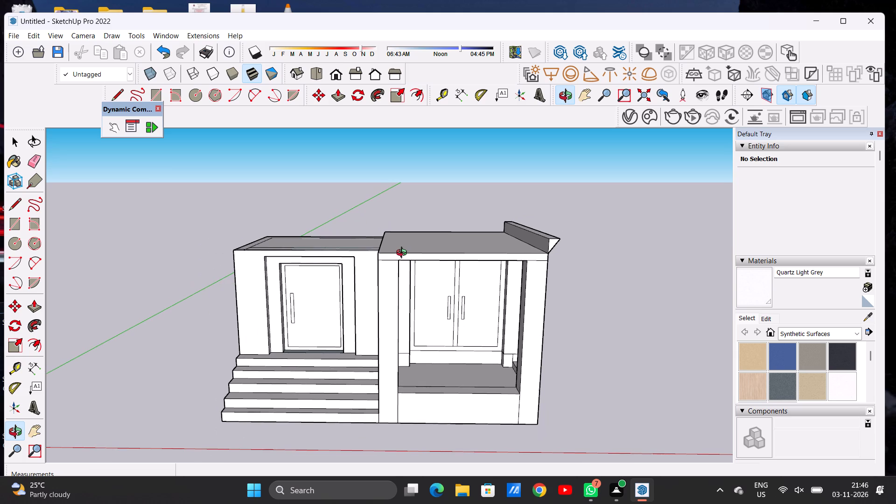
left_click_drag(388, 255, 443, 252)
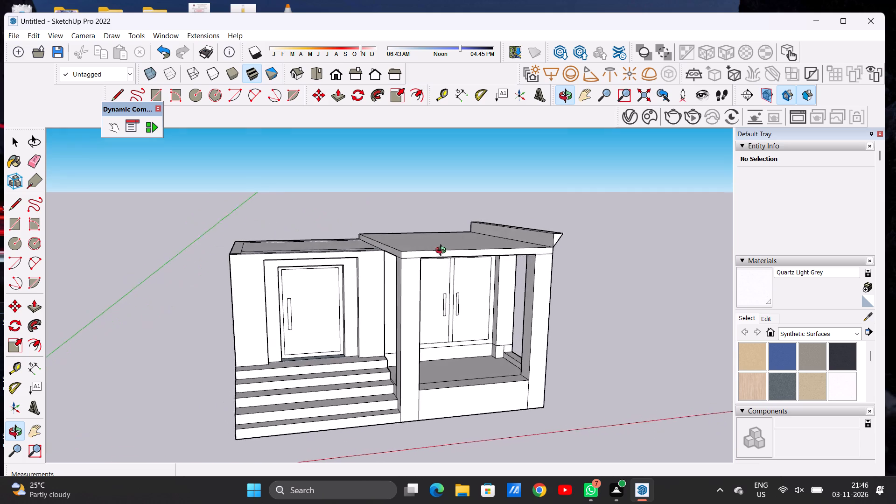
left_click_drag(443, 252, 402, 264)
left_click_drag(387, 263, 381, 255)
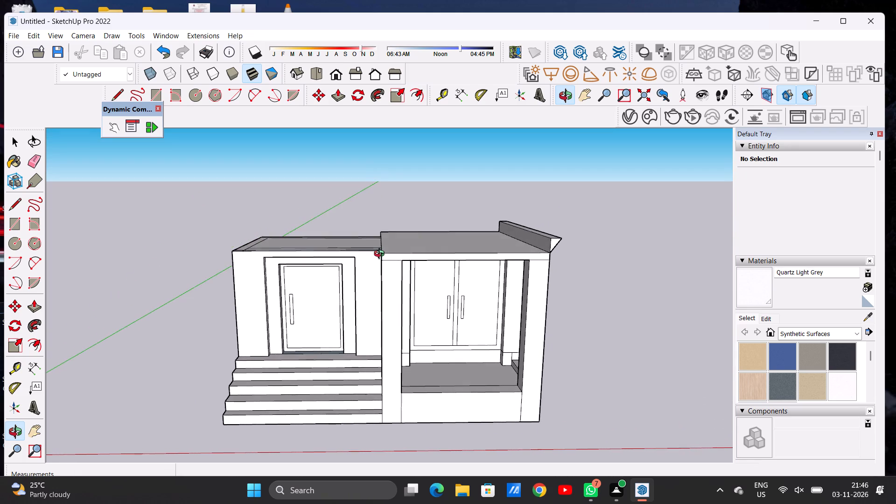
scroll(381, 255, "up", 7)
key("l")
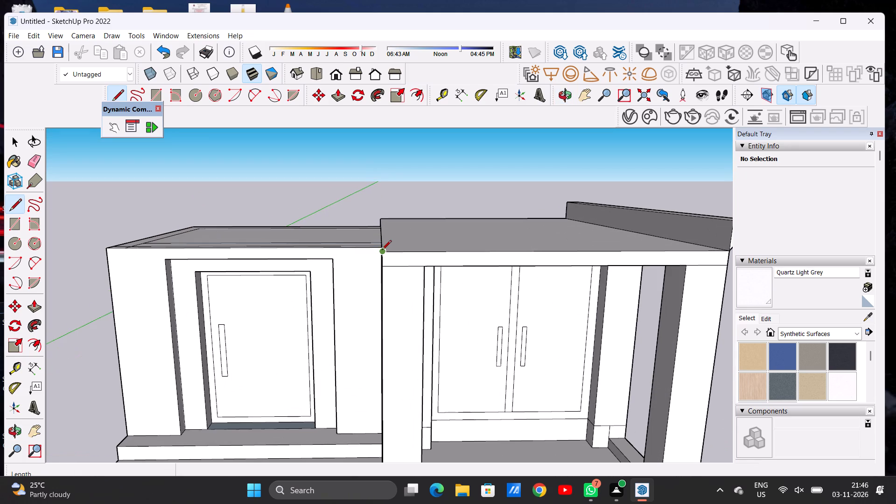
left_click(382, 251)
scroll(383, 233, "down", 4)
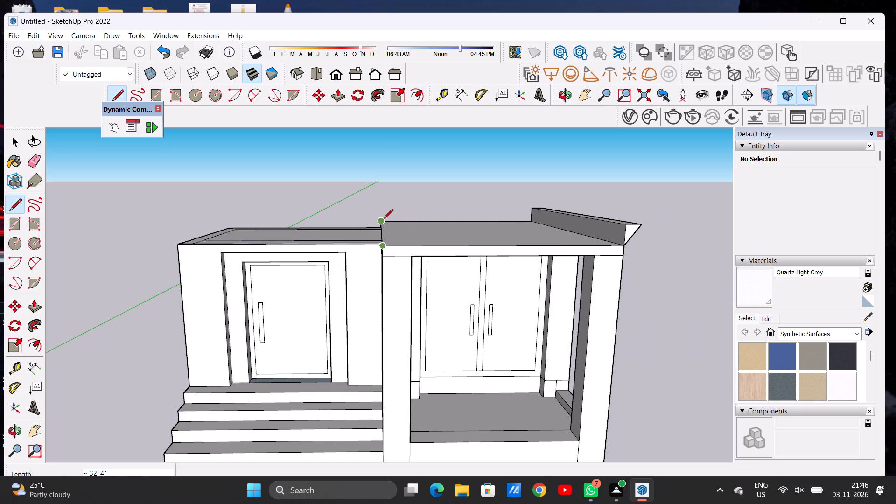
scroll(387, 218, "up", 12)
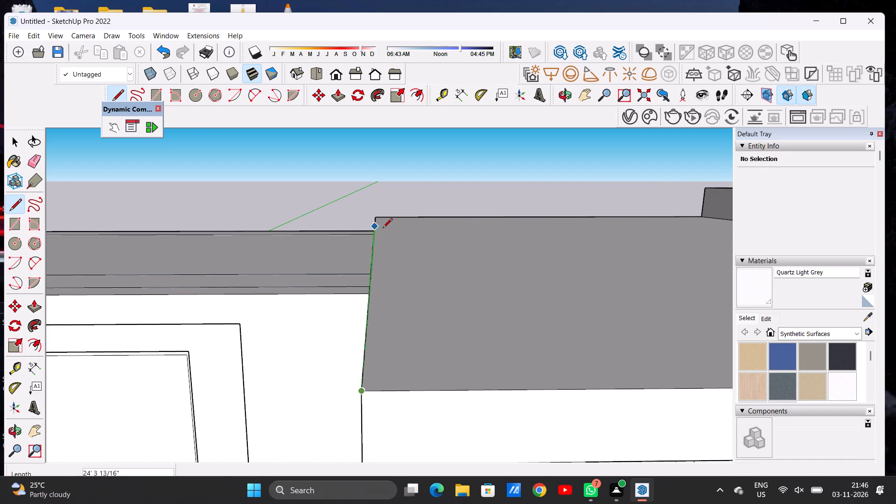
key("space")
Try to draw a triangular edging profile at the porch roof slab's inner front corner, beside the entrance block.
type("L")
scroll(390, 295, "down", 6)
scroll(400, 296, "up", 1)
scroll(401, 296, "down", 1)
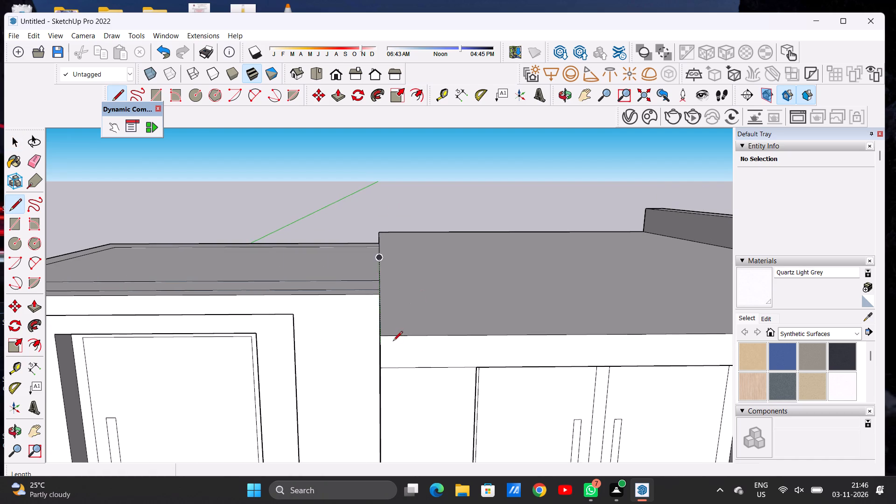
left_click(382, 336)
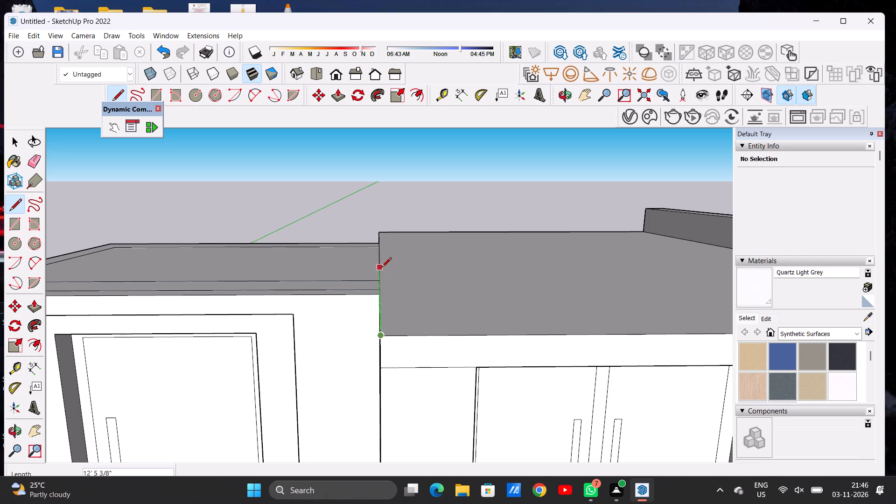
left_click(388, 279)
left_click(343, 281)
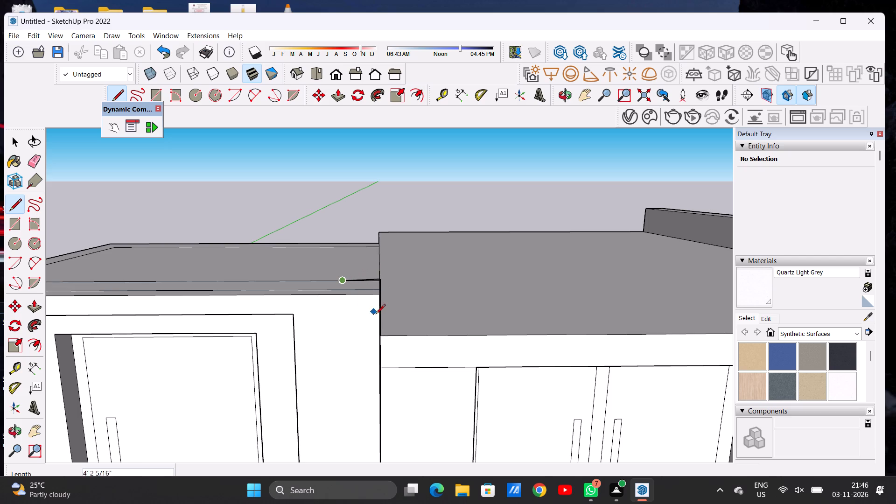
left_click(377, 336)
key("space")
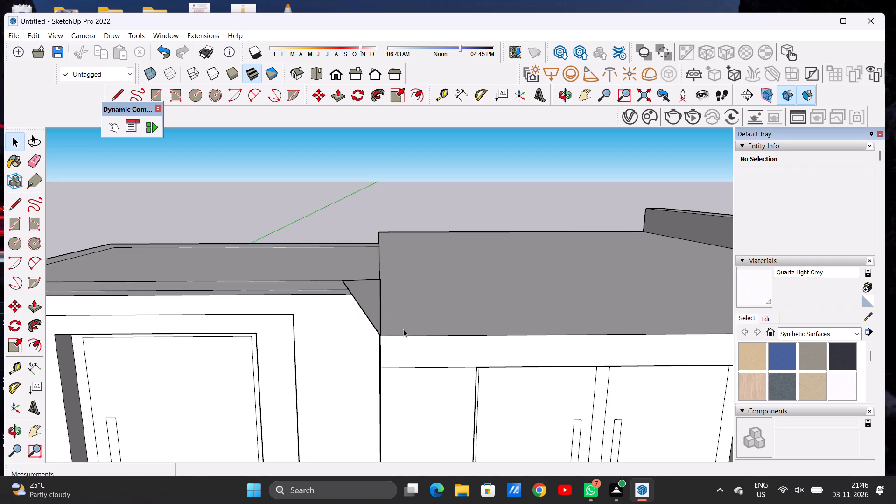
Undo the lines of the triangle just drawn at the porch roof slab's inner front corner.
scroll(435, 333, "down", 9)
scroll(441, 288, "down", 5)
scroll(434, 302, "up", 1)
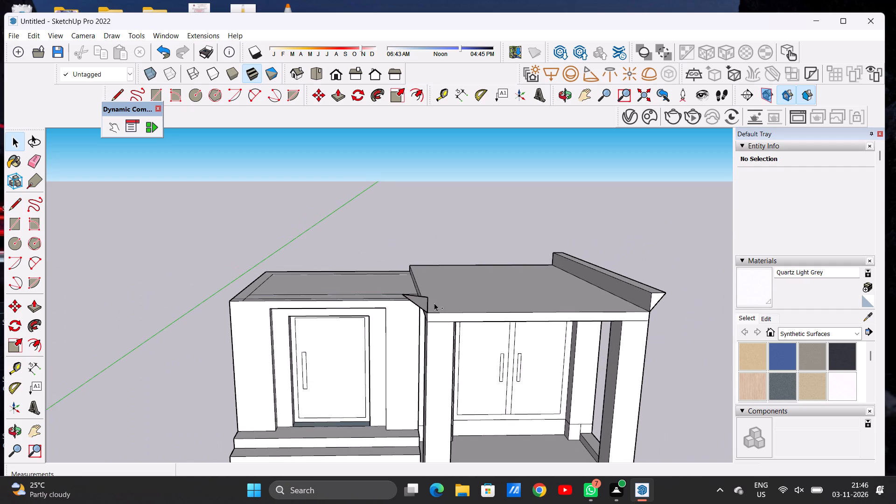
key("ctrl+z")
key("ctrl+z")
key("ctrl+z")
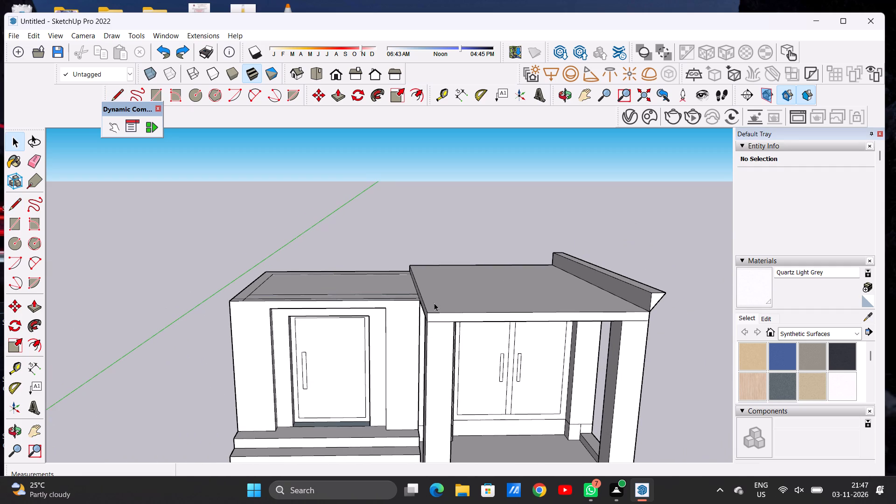
Draw an upright triangle at the roof slab's inner front corner, about 2' 11/16" high and 2' 3 7/16" wide, overhanging outward.
key("o")
left_click_drag(404, 343, 592, 350)
scroll(448, 341, "down", 2)
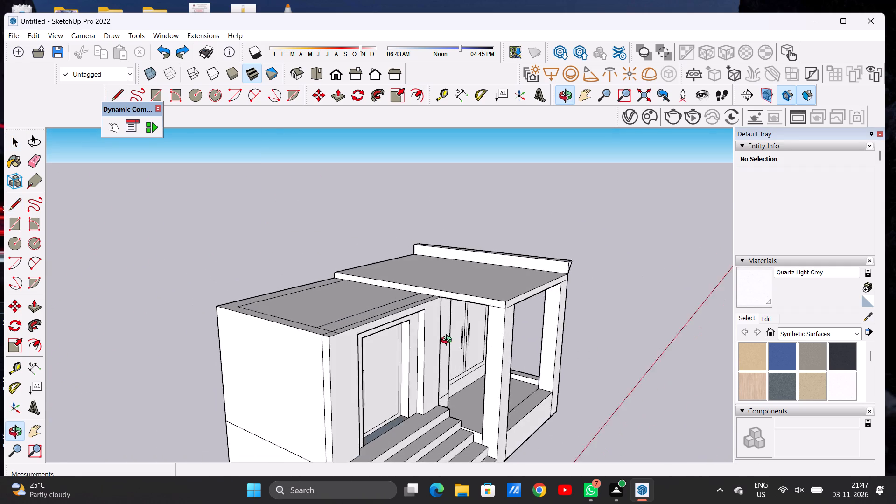
scroll(448, 341, "down", 5)
scroll(494, 330, "up", 1)
scroll(494, 330, "down", 1)
scroll(493, 330, "up", 2)
scroll(486, 332, "down", 1)
scroll(483, 332, "up", 15)
key("l")
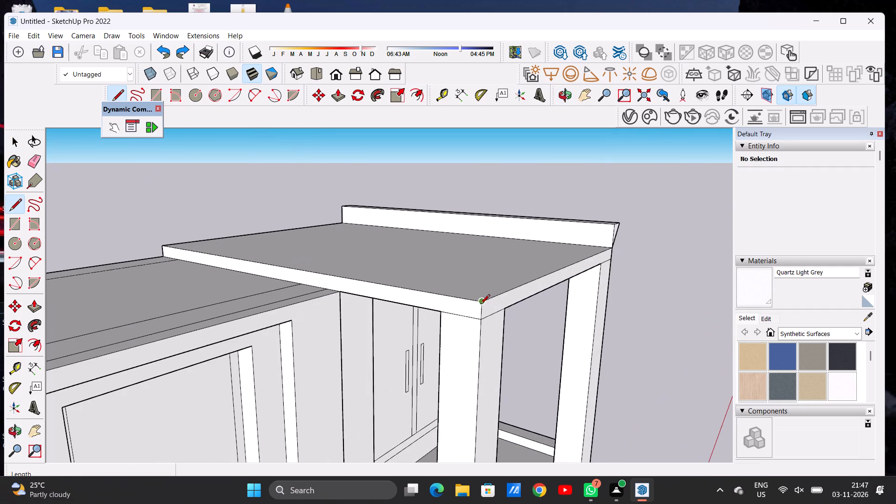
scroll(480, 305, "up", 1)
scroll(480, 305, "down", 1)
scroll(480, 305, "up", 4)
left_click(479, 303)
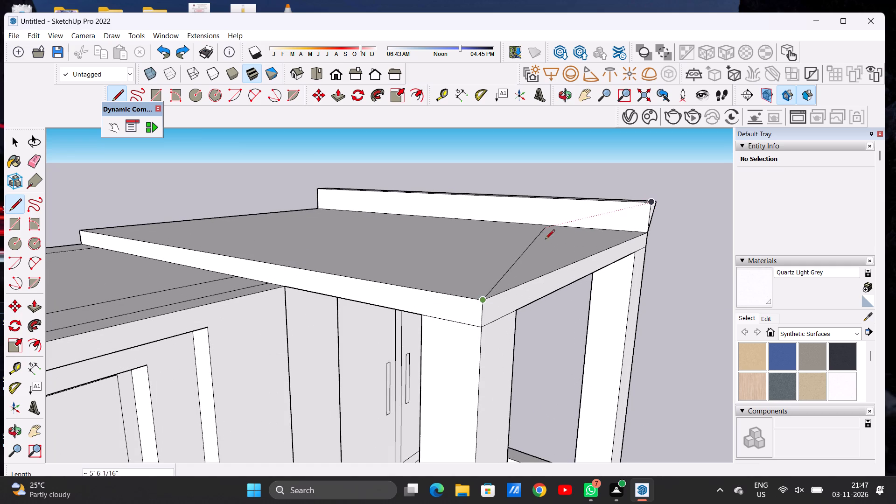
left_click(483, 244)
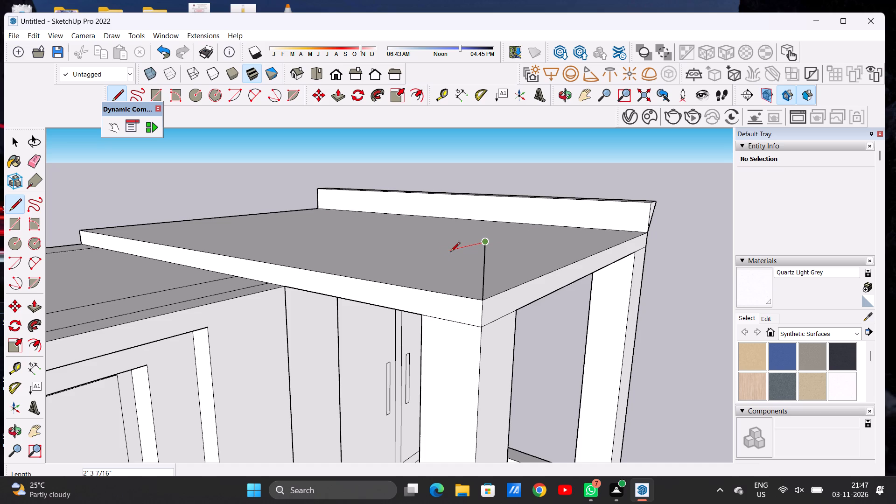
left_click(450, 252)
left_click(481, 299)
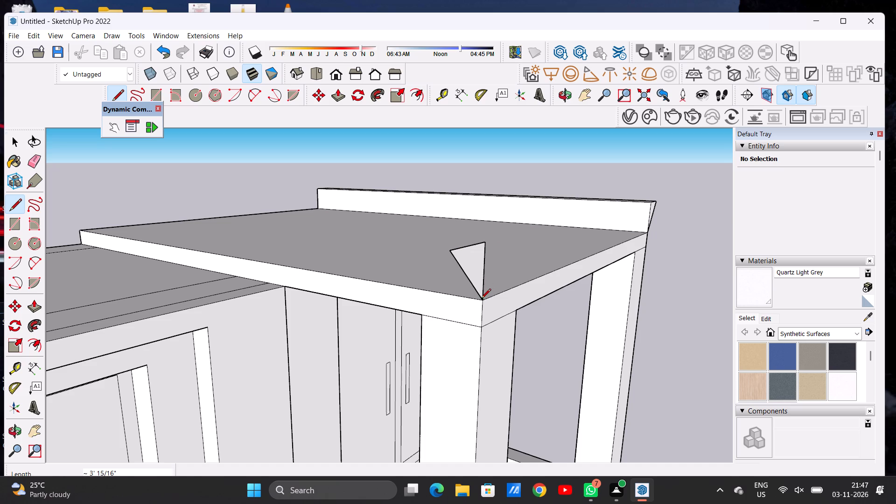
key("space")
Push/Pull the triangle about 32' 4" along the roof slab's inner side edge to the slab's rear corner.
type("O")
scroll(477, 268, "down", 6)
left_click_drag(452, 289, 577, 294)
left_click_drag(515, 290, 530, 290)
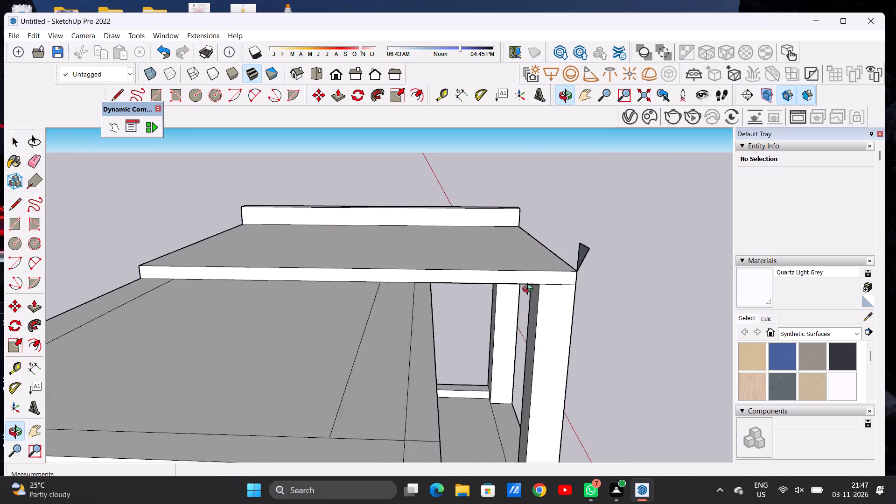
left_click_drag(530, 290, 573, 313)
scroll(611, 269, "up", 6)
key("p")
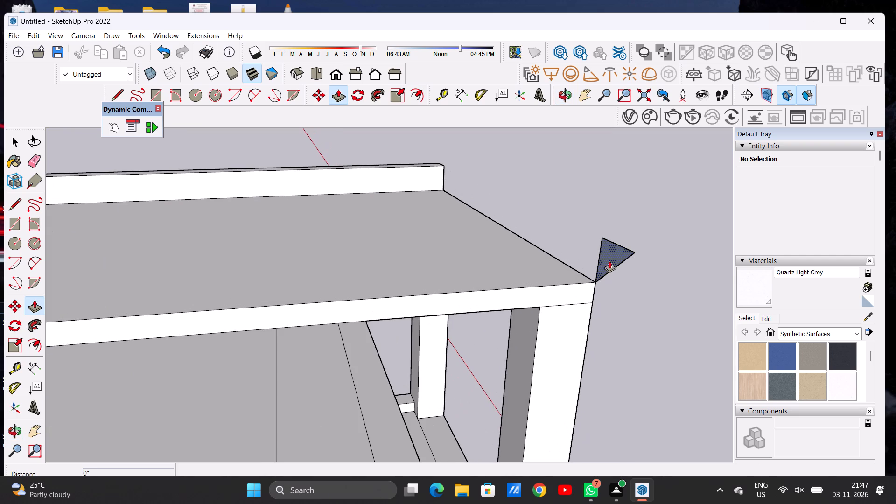
left_click(603, 259)
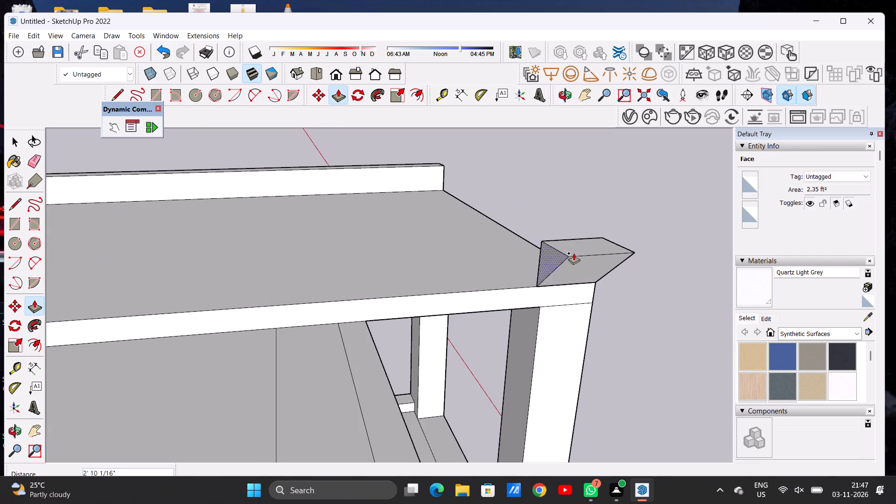
scroll(576, 252, "down", 19)
scroll(434, 269, "down", 1)
scroll(434, 269, "up", 10)
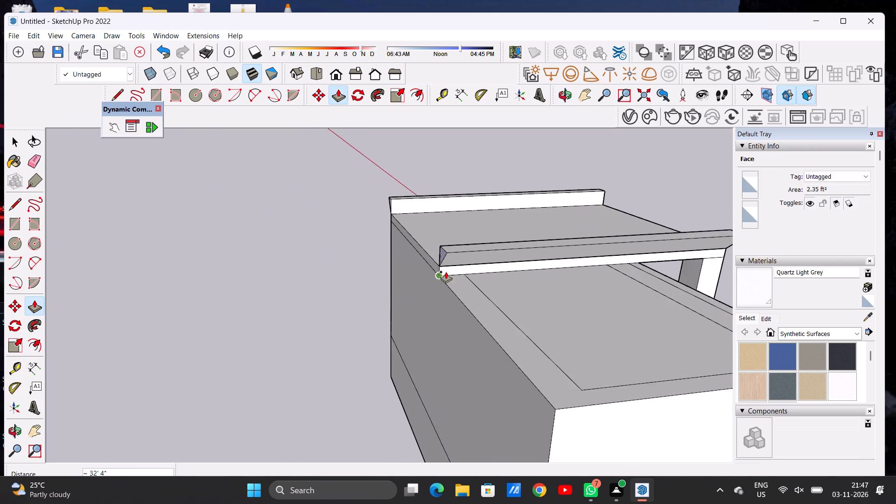
scroll(446, 272, "up", 6)
left_click(441, 254)
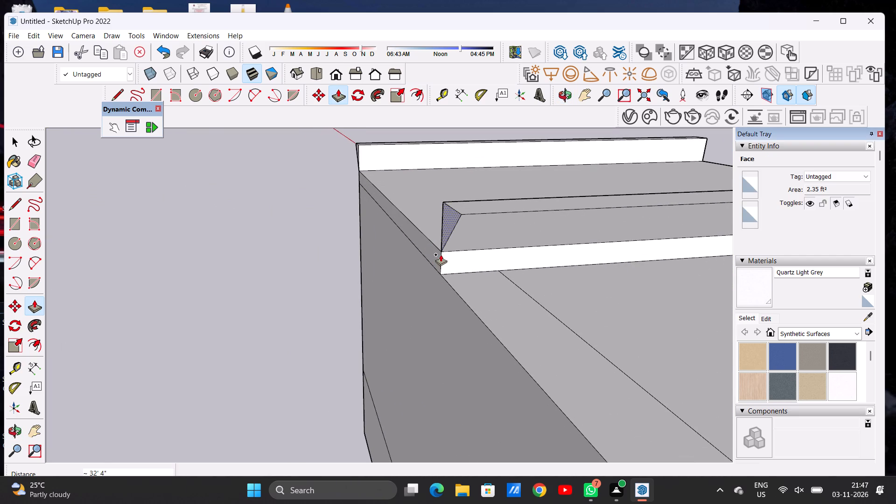
key("space")
Push/Pull the new edging's vertical roof-side face 23' 9" across the slab to meet the opposite edging.
type("O")
scroll(431, 294, "down", 1)
scroll(436, 294, "up", 1)
scroll(441, 294, "down", 7)
scroll(437, 294, "down", 15)
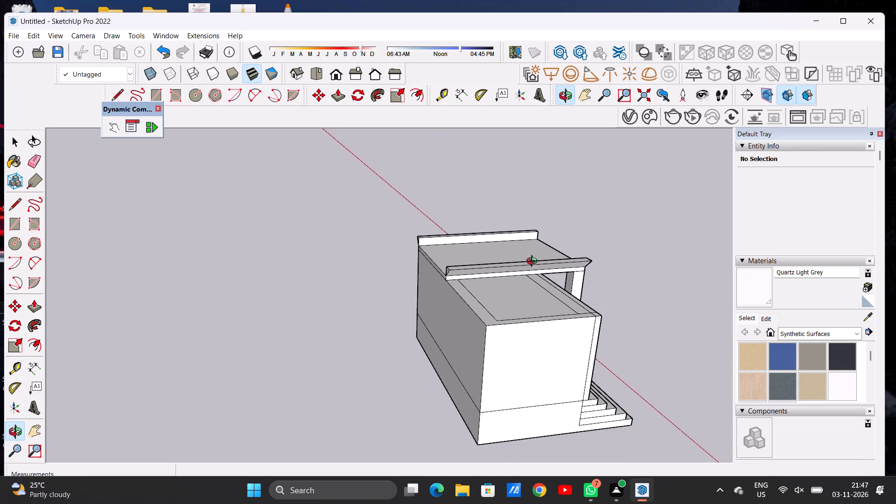
left_click_drag(546, 264, 348, 253)
left_click_drag(483, 284, 236, 268)
scroll(360, 355, "up", 2)
scroll(359, 355, "down", 1)
scroll(359, 355, "up", 2)
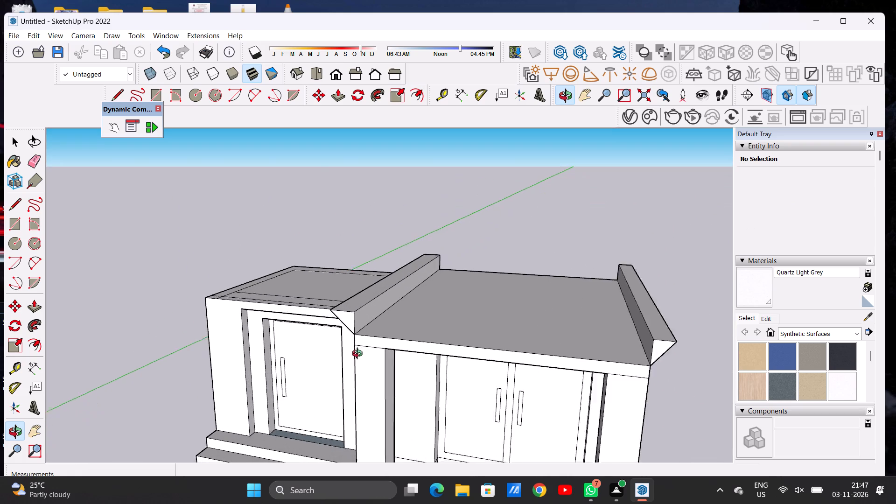
scroll(359, 355, "up", 6)
key("p")
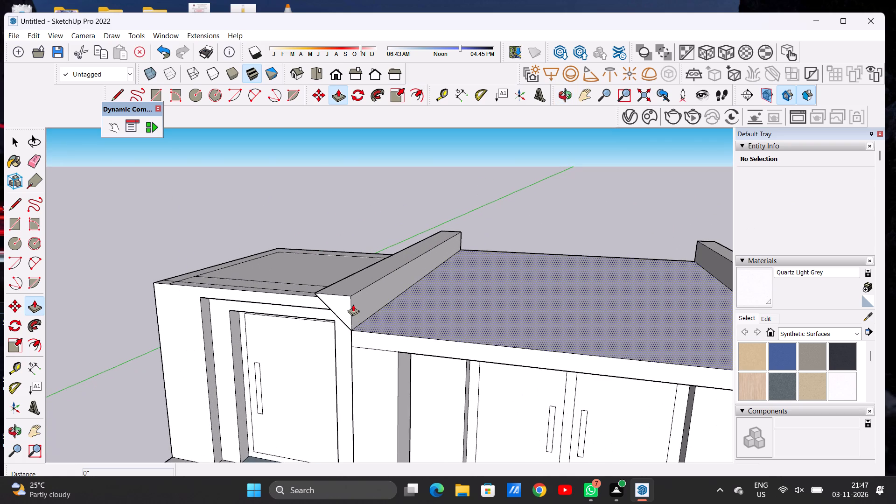
left_click(353, 304)
scroll(448, 311, "down", 14)
scroll(549, 315, "up", 5)
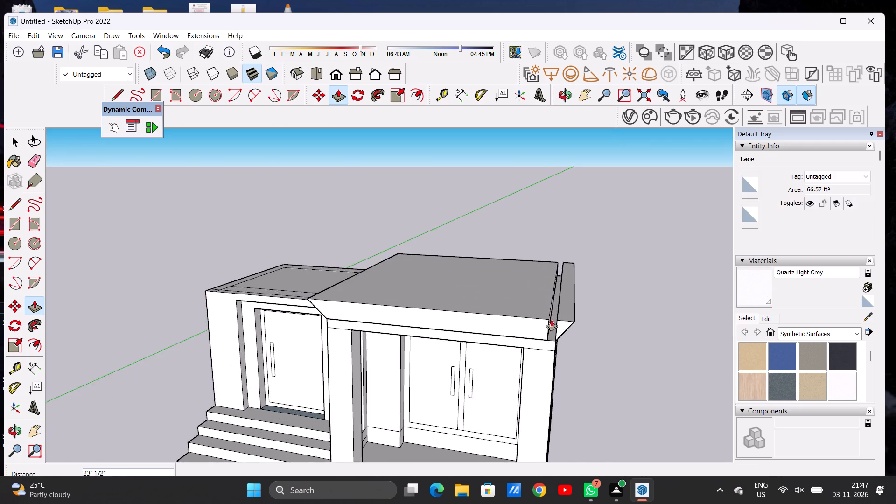
scroll(551, 319, "up", 13)
scroll(555, 319, "down", 1)
left_click(557, 304)
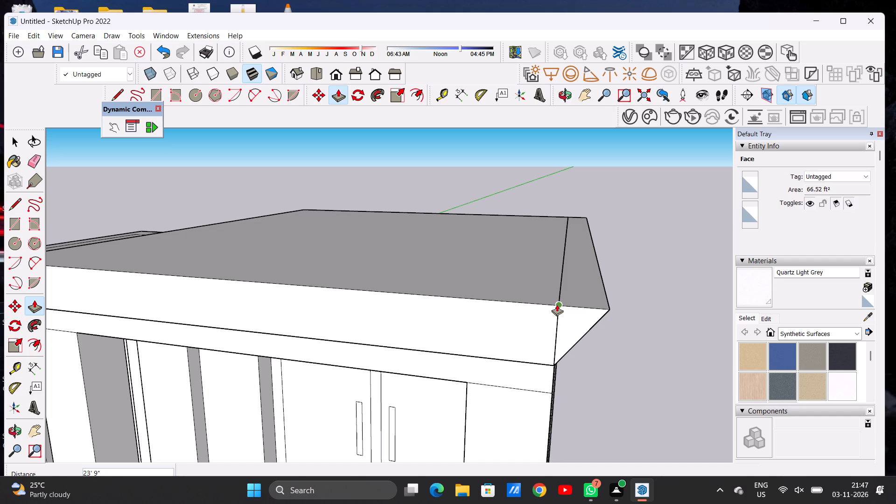
key("space")
Examine the porch roof's sloped sides from the front and where they overhang the lower entrance roof.
key("o")
scroll(520, 343, "down", 15)
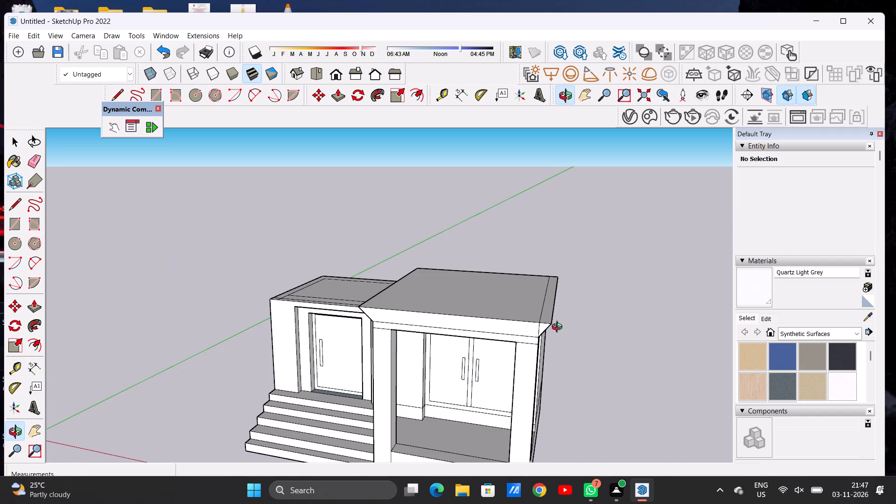
left_click_drag(525, 321, 580, 280)
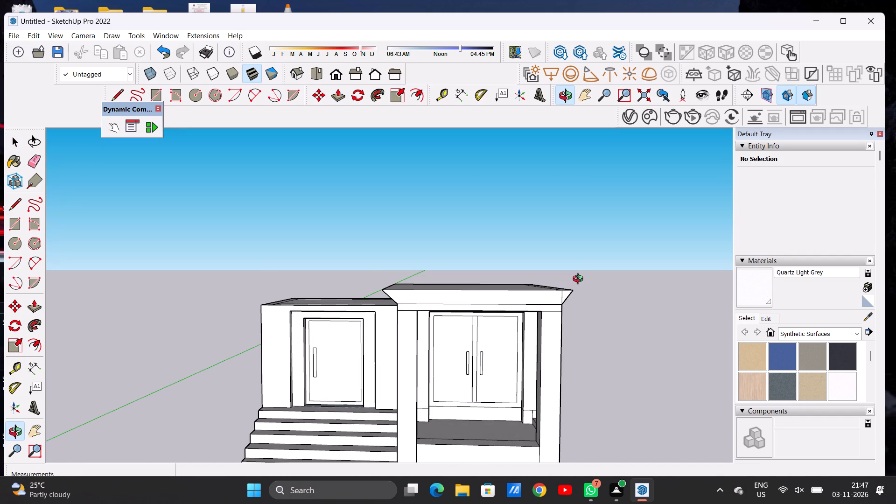
scroll(464, 296, "up", 6)
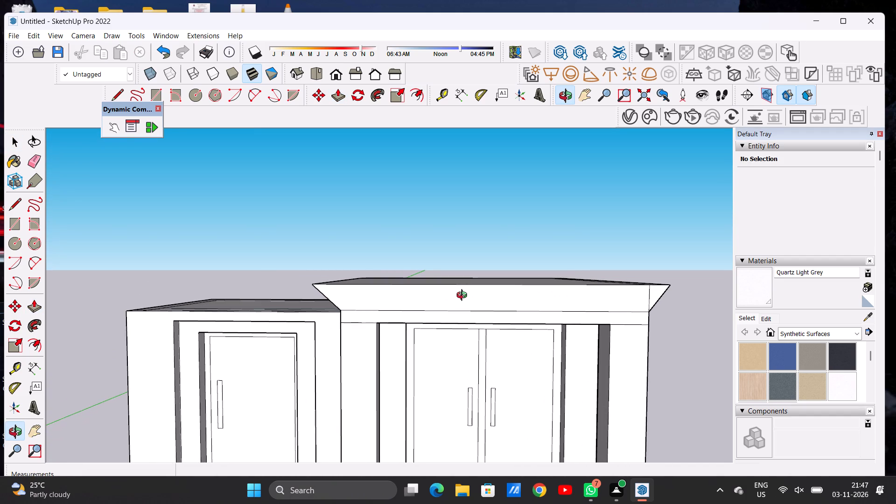
scroll(457, 304, "down", 2)
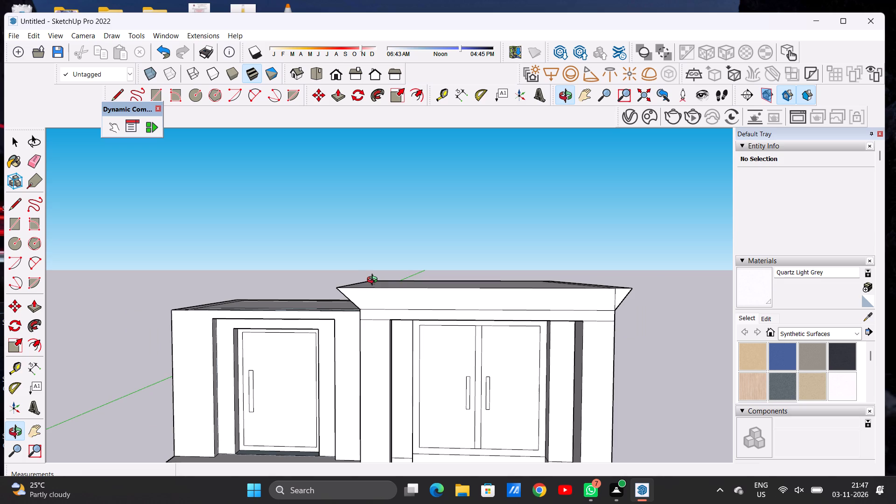
scroll(369, 296, "up", 7)
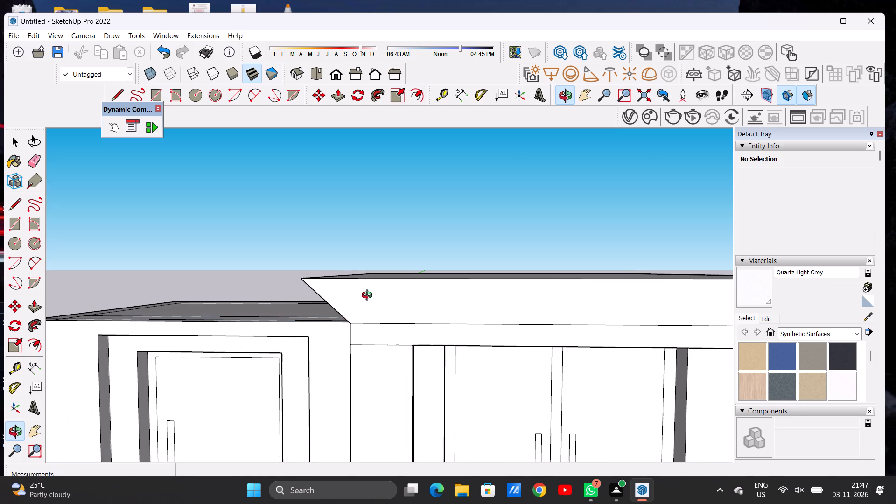
scroll(361, 319, "down", 8)
scroll(361, 319, "up", 1)
scroll(363, 322, "down", 6)
scroll(473, 319, "down", 2)
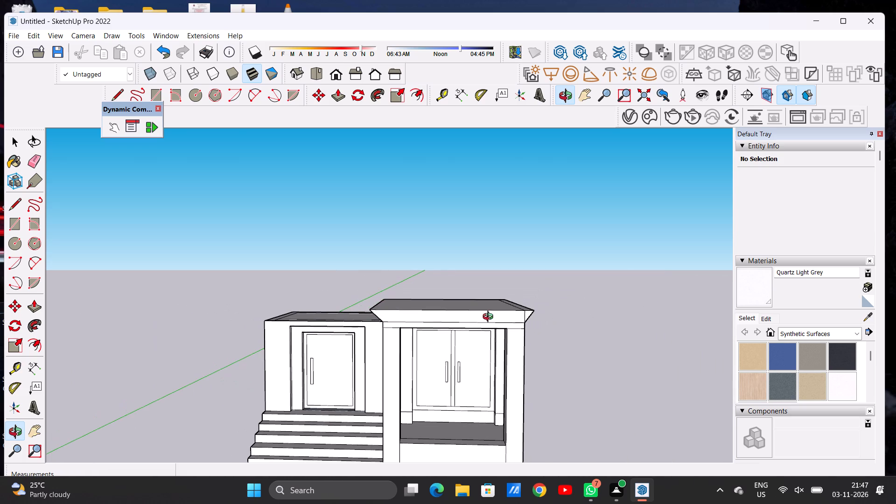
Undo the flared edging on both sides of the porch roof, back to the plain flat slab.
scroll(383, 323, "up", 3)
scroll(383, 323, "down", 1)
scroll(383, 323, "up", 2)
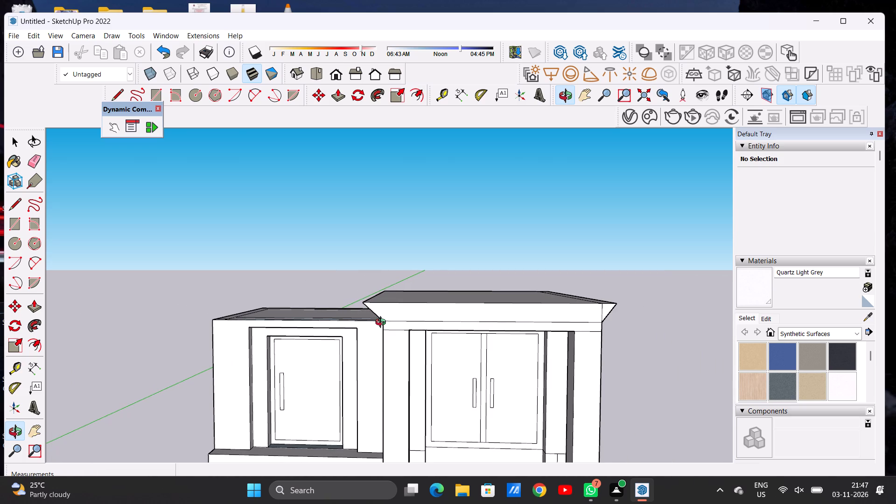
key("ctrl+z")
key("ctrl+z")
key("ctrl+z")
key("ctrl+z")
key("ctrl+z")
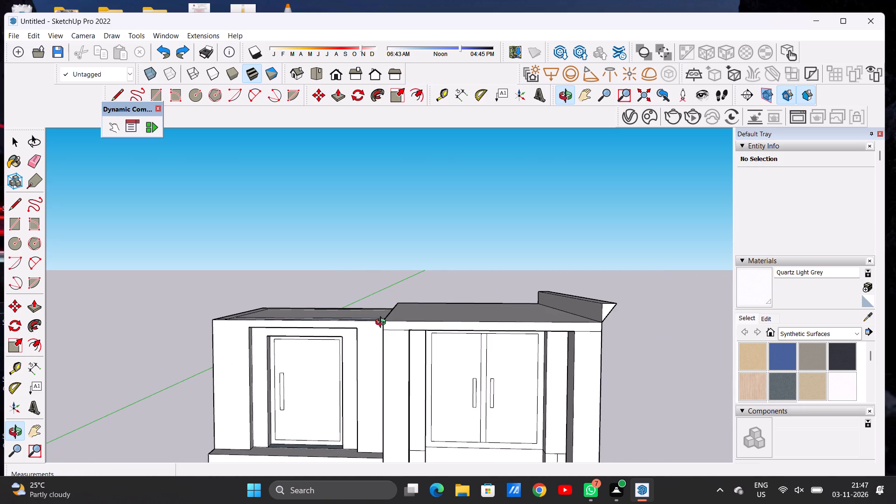
key("ctrl+z")
key("ctrl+z")
key("ctrl+z")
key("ctrl+z")
key("ctrl+z")
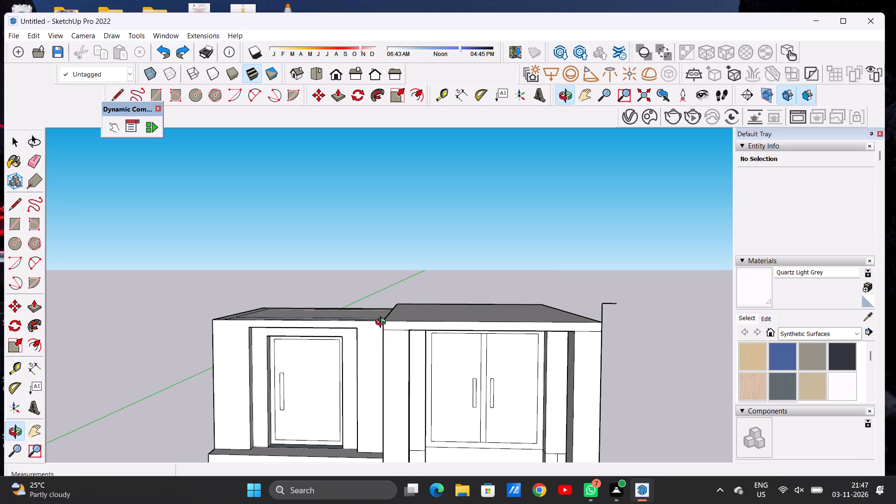
key("ctrl+z")
Push/Pull the porch roof slab's rear edge face 2' 6 3/4" back to the building's rear wall edge.
scroll(448, 321, "down", 8)
left_click_drag(510, 309, 416, 385)
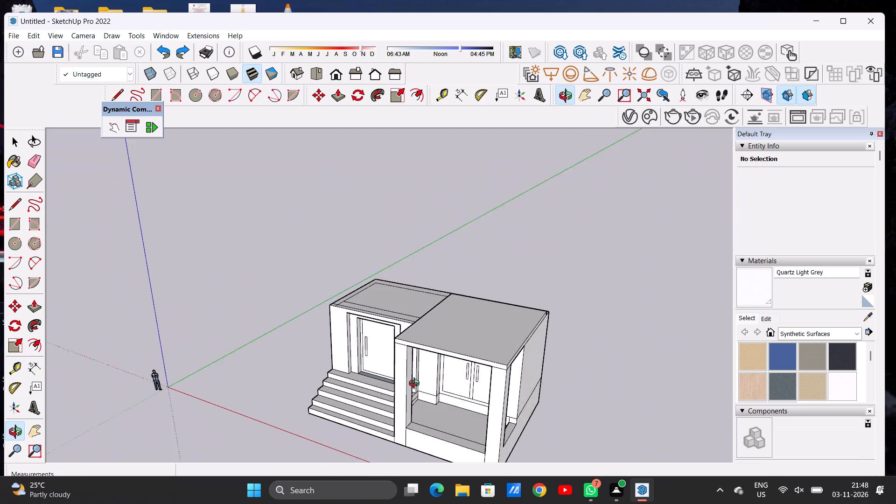
left_click_drag(416, 385, 416, 391)
left_click_drag(538, 320, 242, 308)
scroll(404, 376, "up", 3)
scroll(406, 376, "down", 1)
scroll(406, 376, "up", 3)
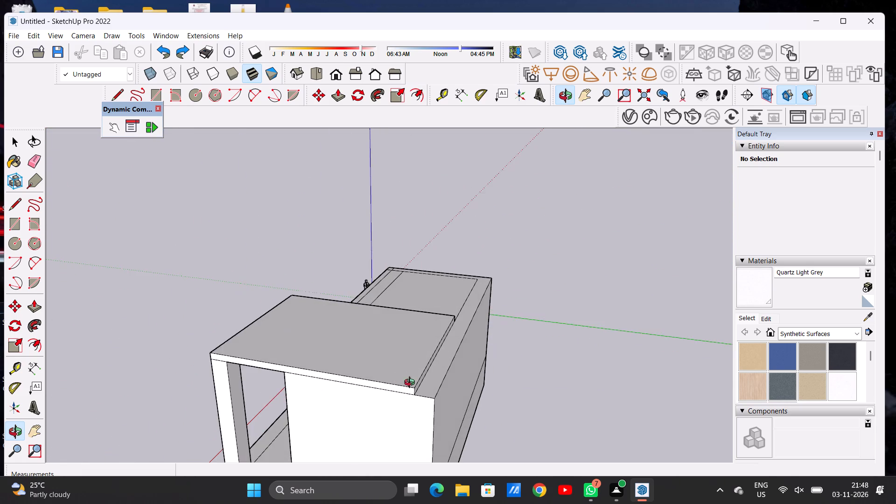
scroll(412, 384, "up", 5)
key("p")
scroll(421, 390, "up", 6)
scroll(417, 391, "down", 1)
left_click(406, 388)
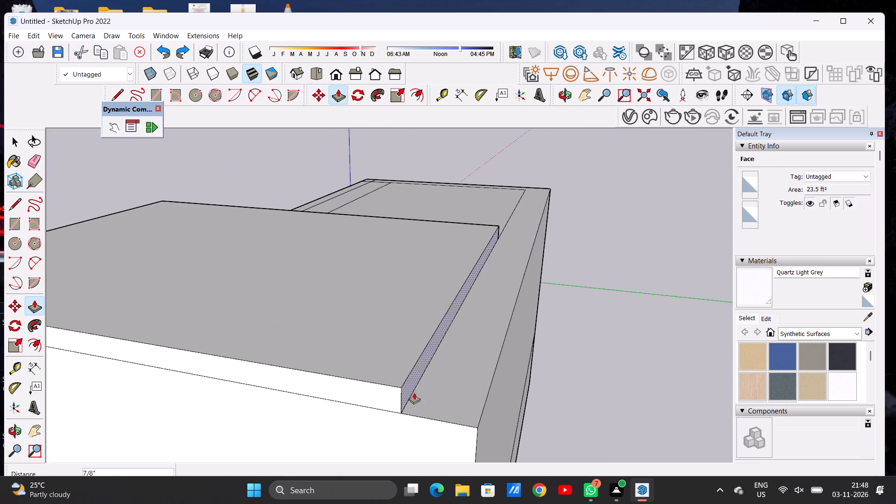
left_click(478, 424)
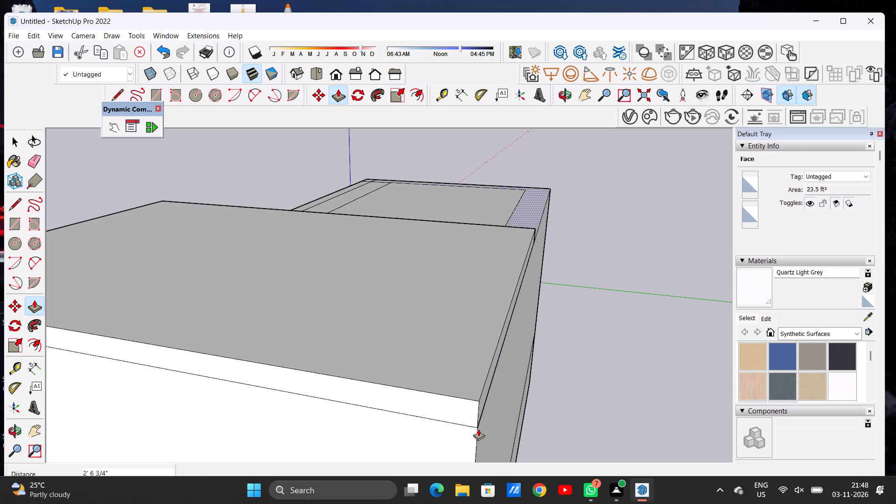
Push/Pull the porch roof slab's top face up about 11 3/16".
key("o")
scroll(537, 327, "down", 10)
scroll(532, 329, "up", 1)
scroll(530, 331, "down", 3)
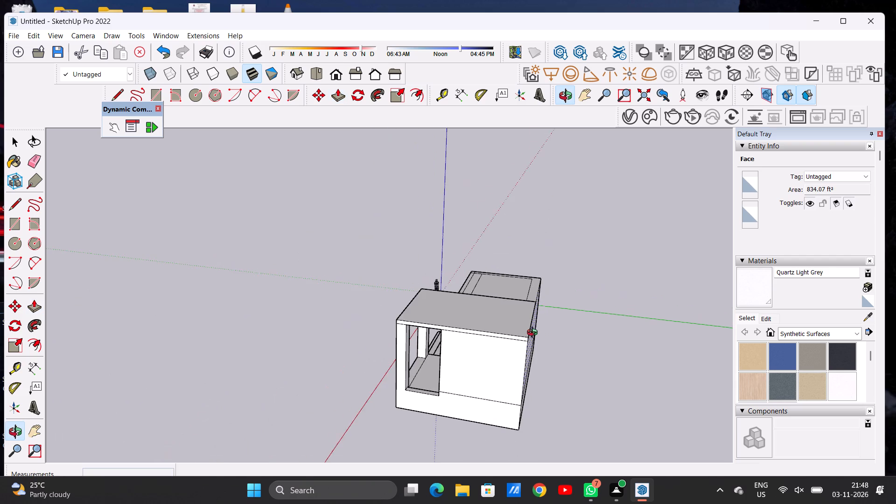
left_click_drag(547, 342, 367, 329)
scroll(371, 362, "up", 13)
left_click_drag(338, 364, 549, 364)
left_click_drag(383, 362, 540, 357)
scroll(320, 358, "down", 8)
left_click_drag(336, 384, 530, 358)
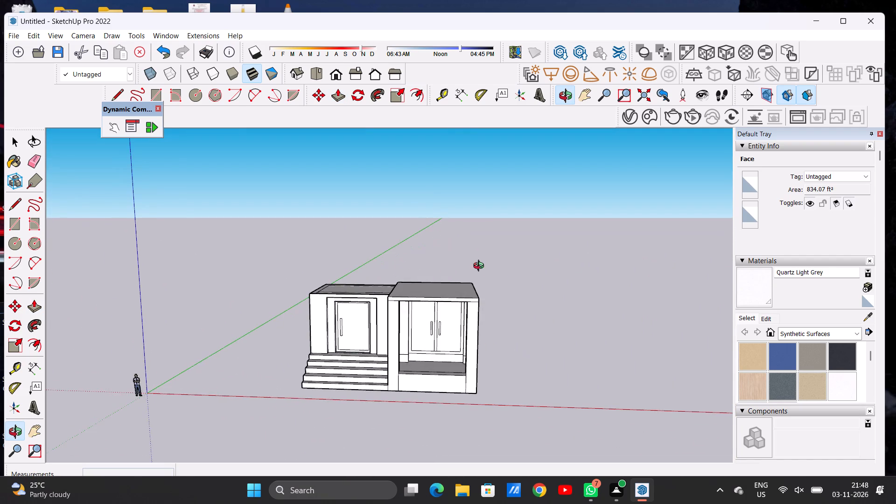
scroll(459, 270, "up", 5)
key("space")
left_click(577, 349)
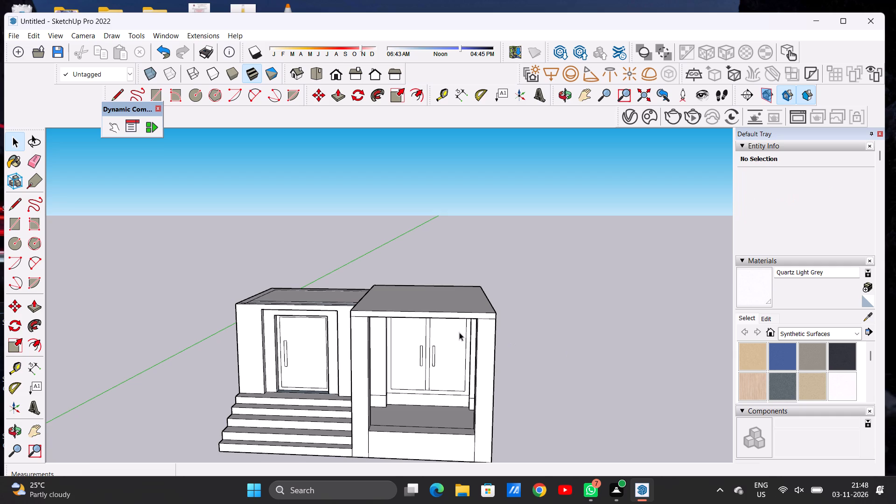
key("p")
scroll(487, 307, "up", 5)
scroll(487, 308, "down", 1)
left_click(487, 309)
left_click(485, 301)
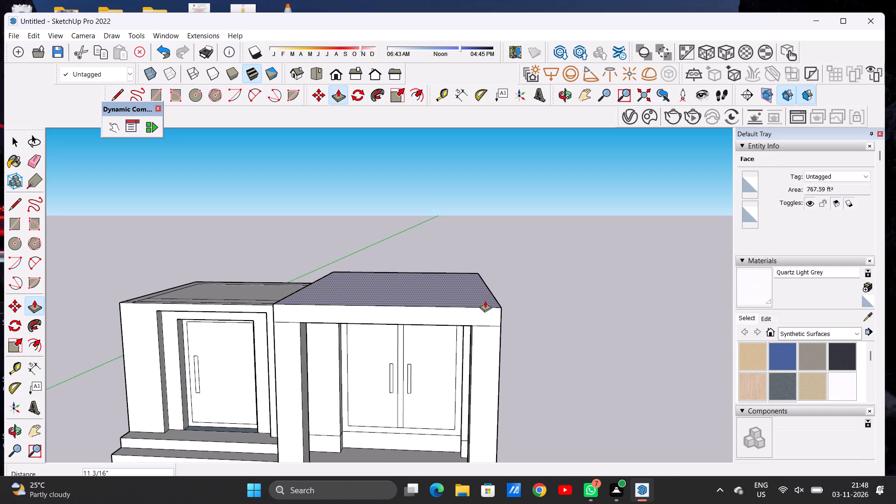
key("space")
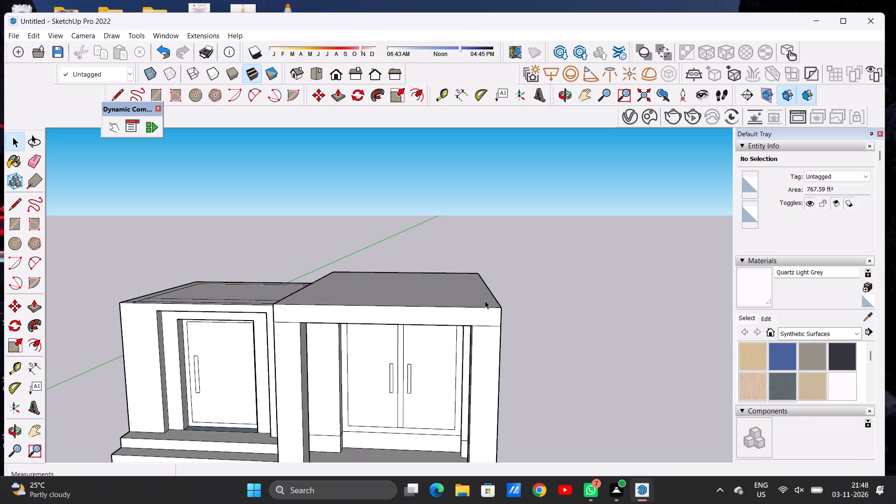
Push/Pull the porch roof's top face up about 10 1/4" more as a separate upper band.
key("p")
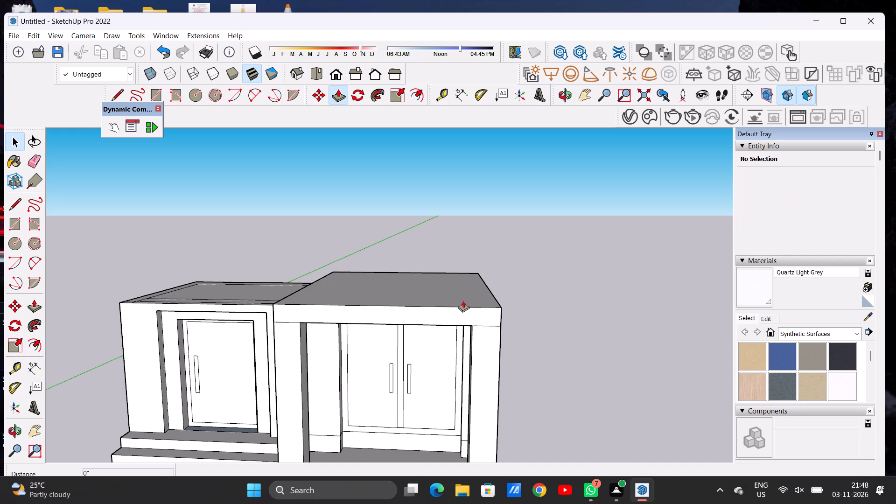
left_click(463, 294)
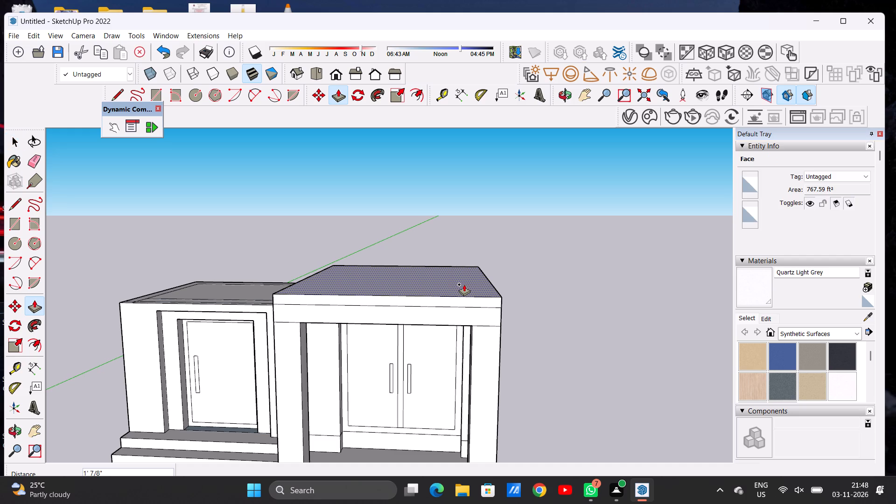
left_click(467, 287)
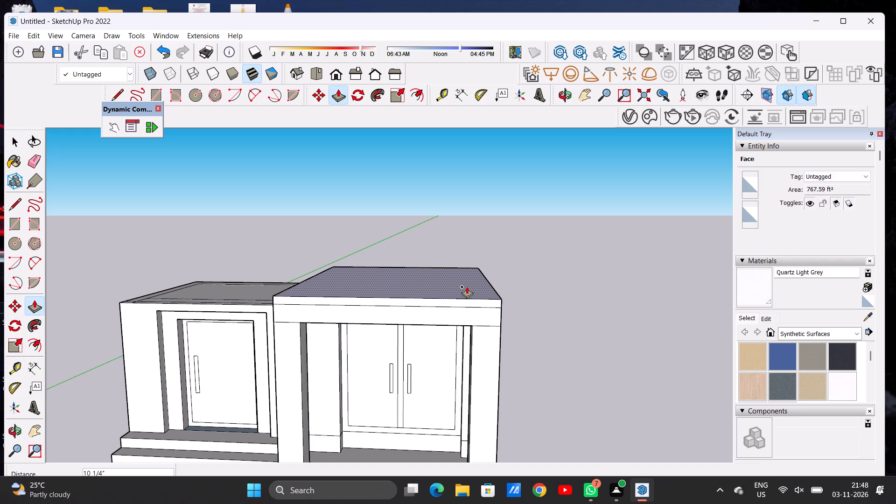
key("space")
scroll(509, 285, "down", 3)
scroll(325, 307, "up", 4)
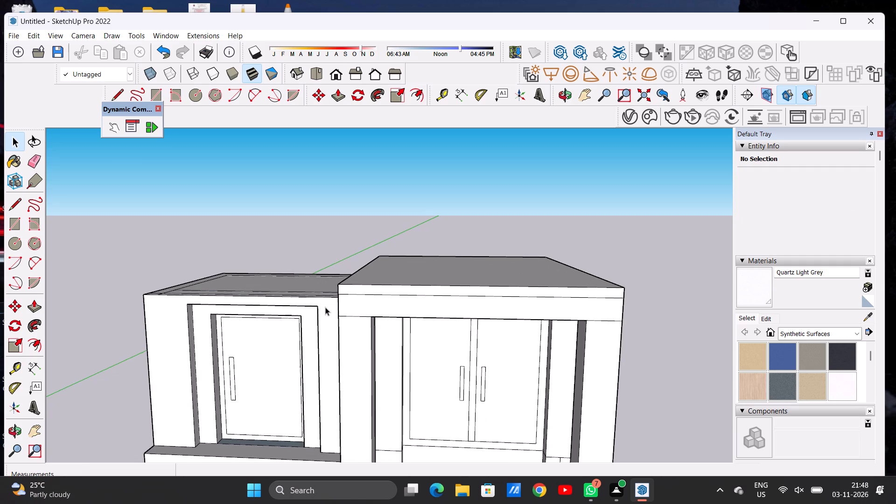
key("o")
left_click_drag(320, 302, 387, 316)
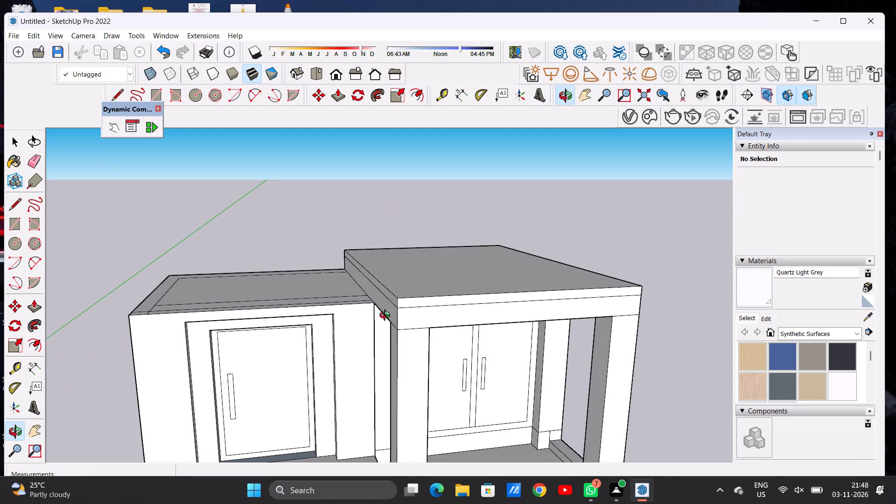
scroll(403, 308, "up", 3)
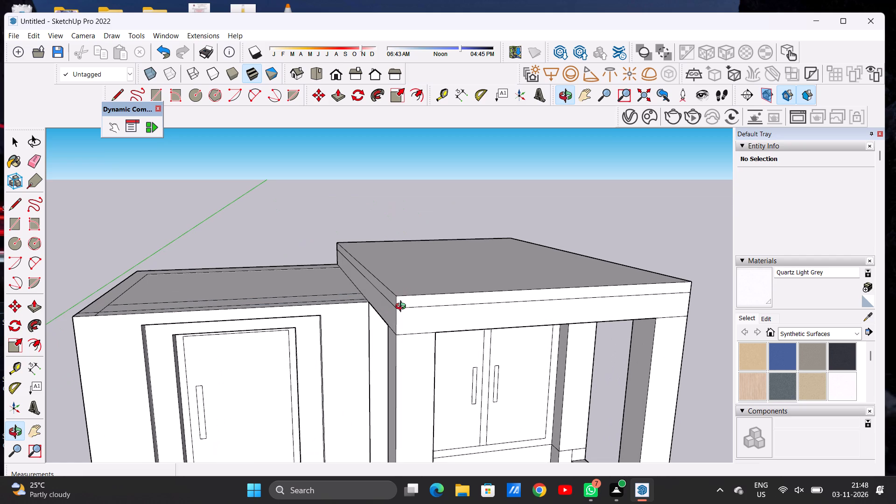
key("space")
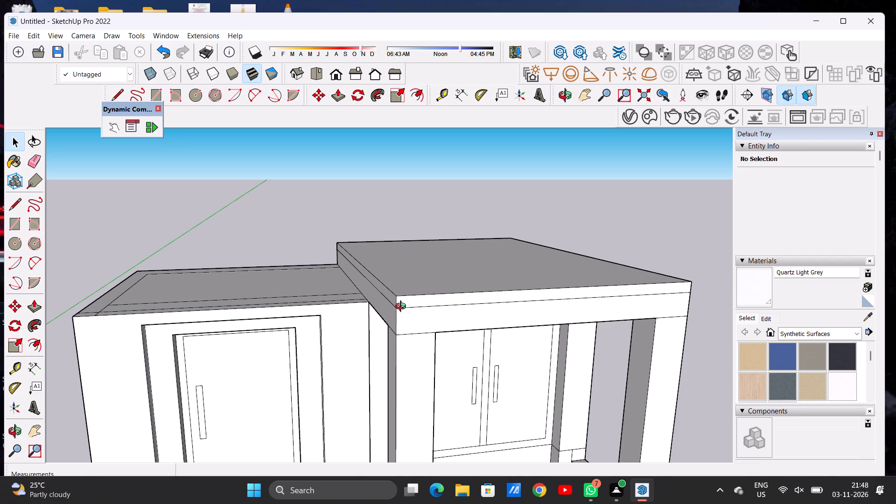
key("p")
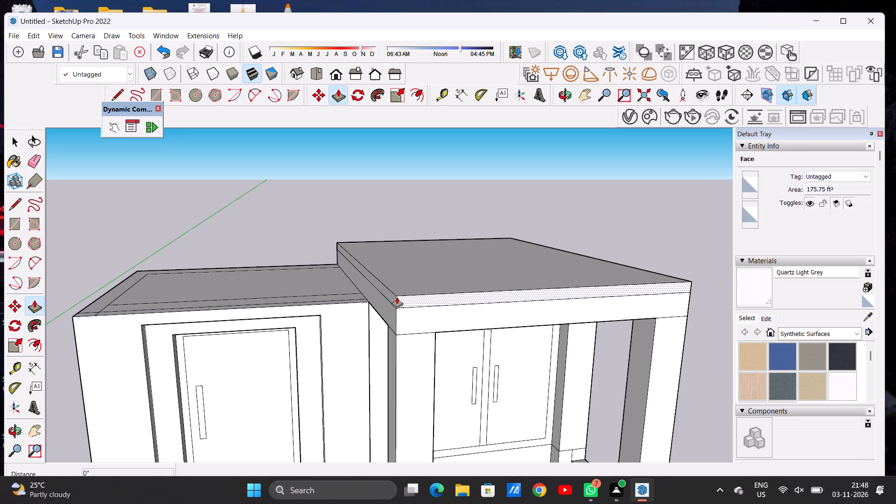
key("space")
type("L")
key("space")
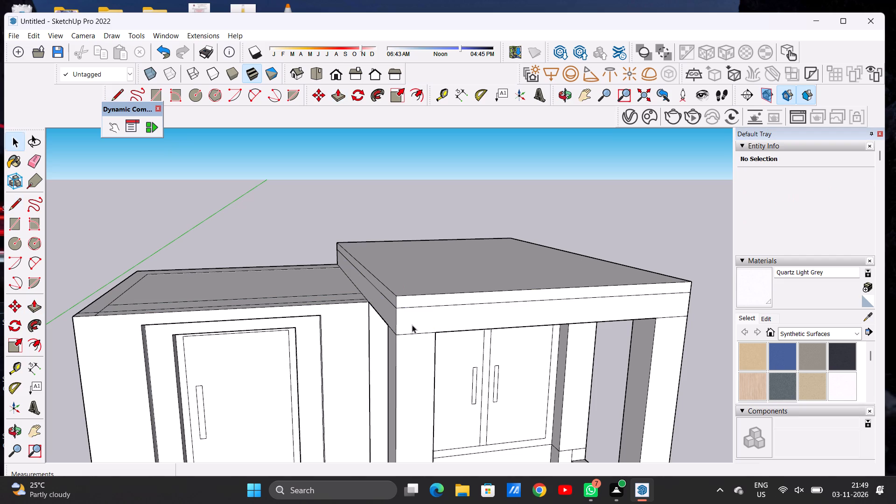
Draw vertical lines up the porch roof's inner side from the entrance wall corner, 1' 11 1/16" and 10 1/4" long, splitting both bands.
type("O")
scroll(400, 311, "down", 2)
scroll(404, 308, "up", 1)
scroll(404, 308, "down", 5)
left_click_drag(391, 312, 421, 332)
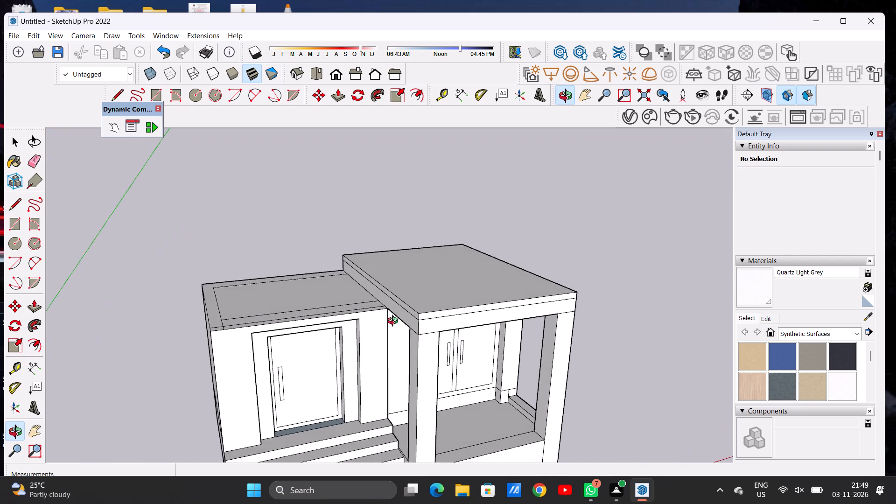
scroll(395, 321, "up", 10)
key("l")
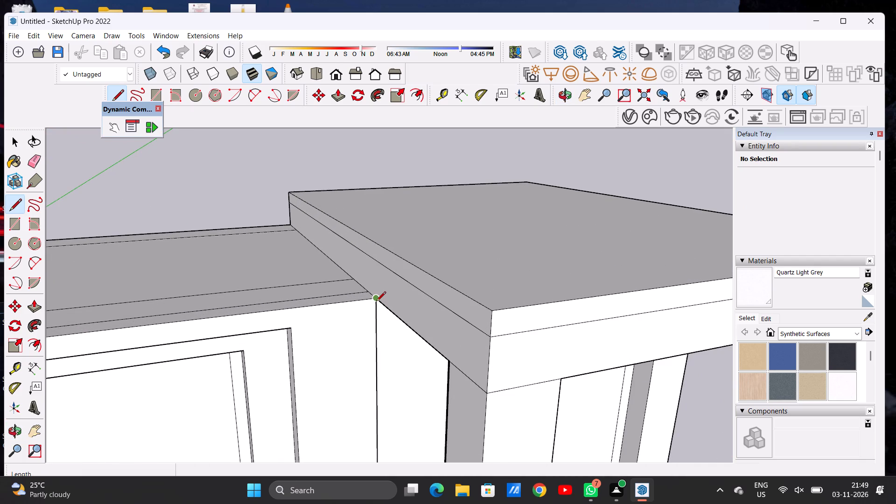
left_click(376, 302)
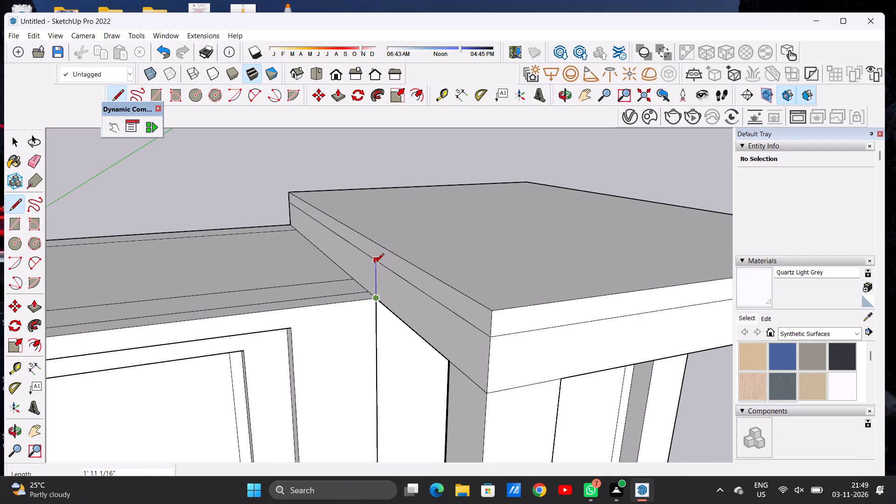
left_click(374, 264)
left_click(377, 245)
left_click(373, 261)
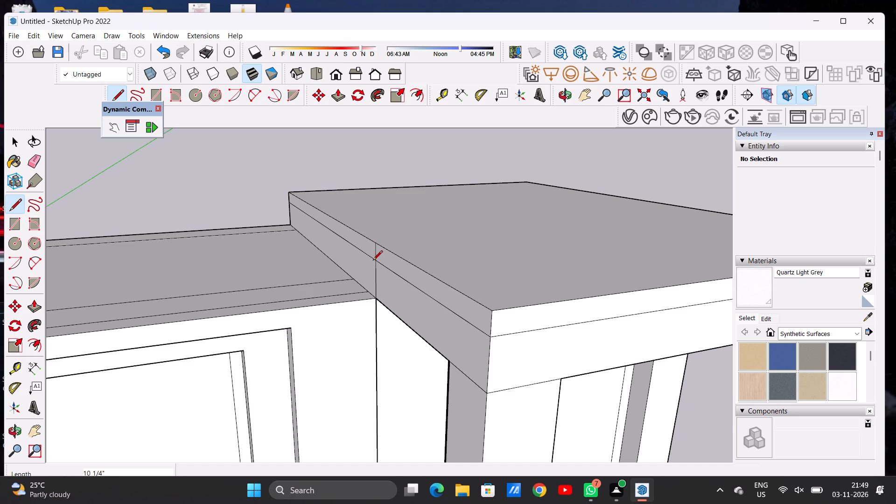
key("space")
Push/Pull the front part of the upper band's inner side face outward about 6 15/16".
key("p")
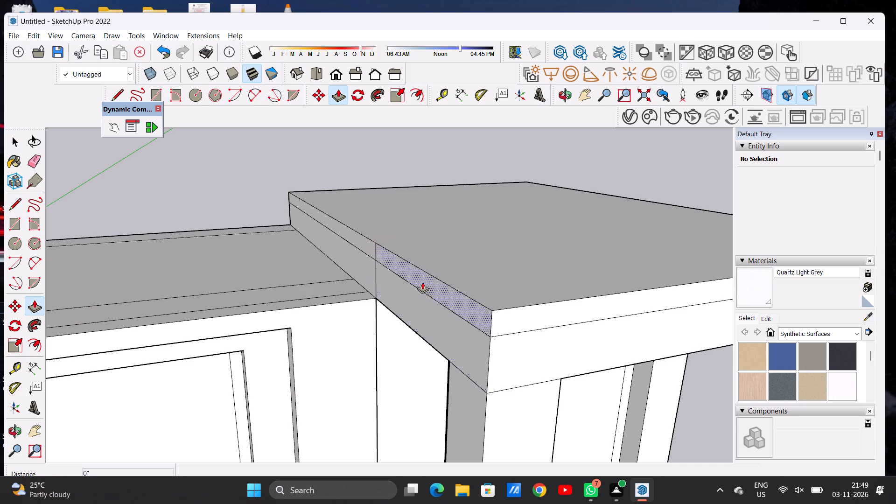
scroll(443, 294, "up", 5)
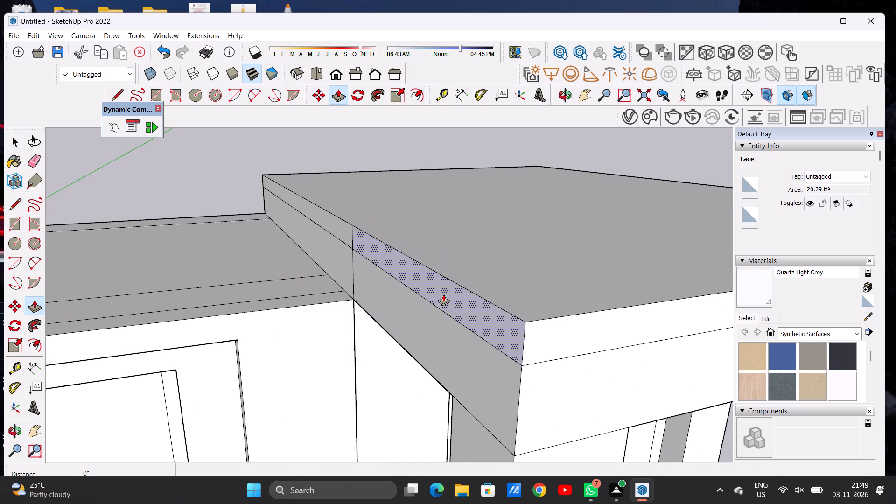
left_click(443, 294)
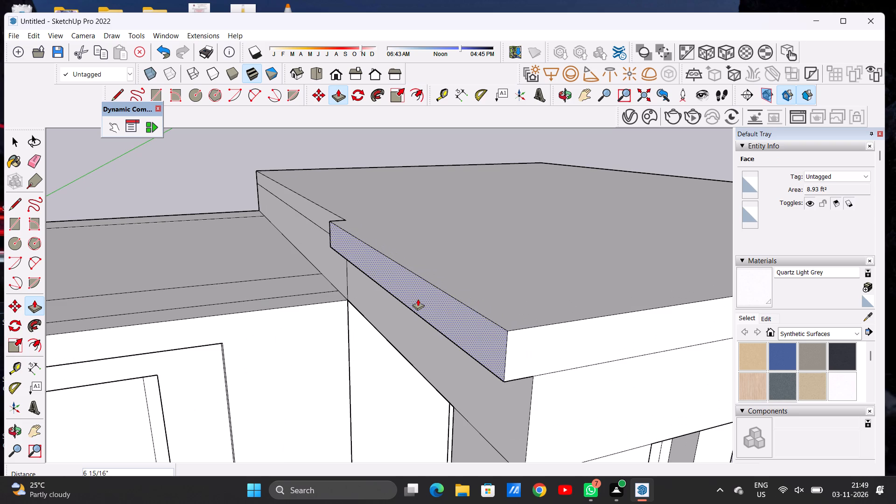
left_click(418, 299)
Push/Pull the upper roof band's front face outward to overhang the lower band.
scroll(459, 292, "down", 13)
scroll(487, 298, "up", 4)
left_click(484, 301)
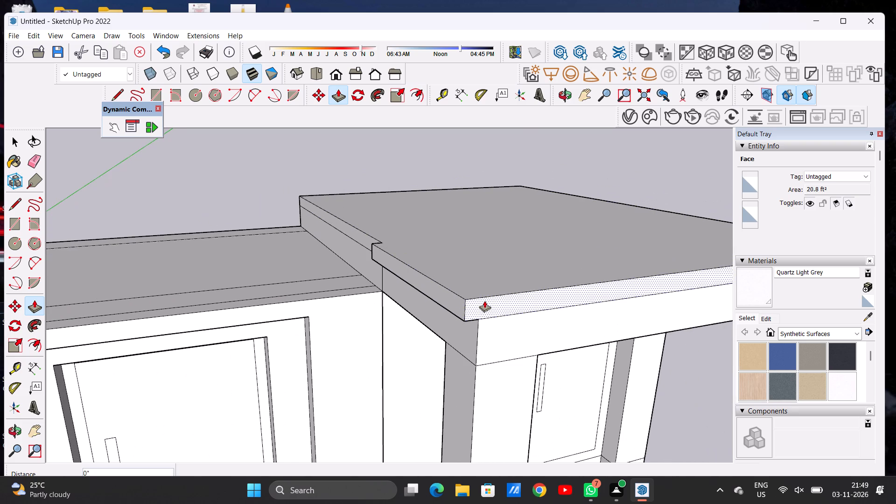
left_click(494, 309)
key("space")
Push/Pull the upper roof band's outer side face outward so it overhangs the lower band above the porch's side opening.
scroll(448, 314, "down", 3)
scroll(436, 314, "up", 1)
scroll(435, 313, "down", 1)
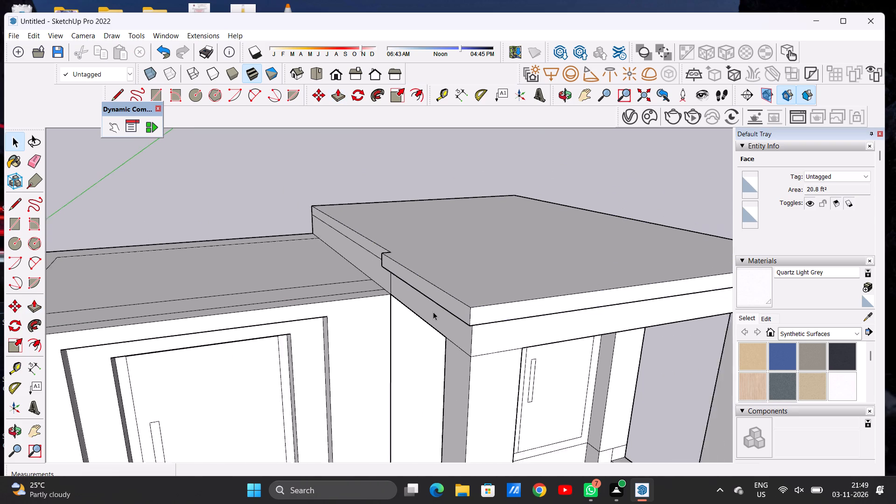
scroll(433, 312, "down", 4)
scroll(415, 308, "up", 2)
scroll(415, 308, "down", 5)
key("o")
left_click_drag(494, 315, 364, 283)
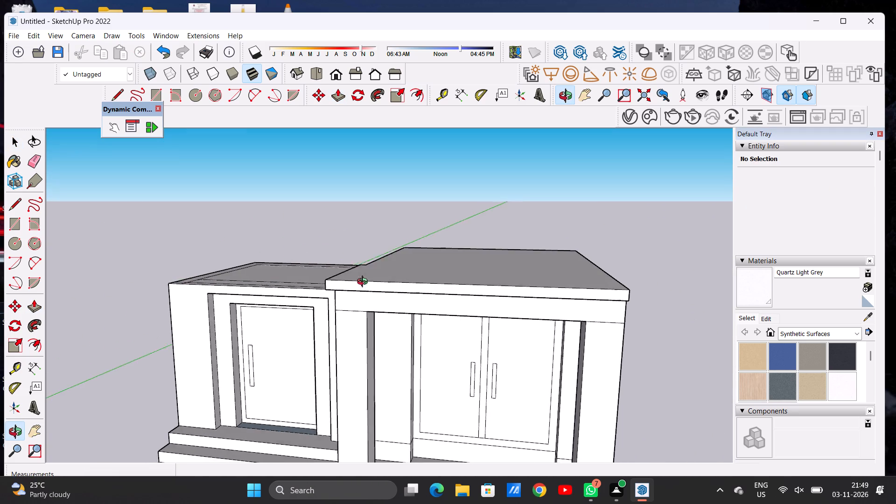
left_click_drag(364, 283, 364, 282)
left_click_drag(578, 303, 404, 317)
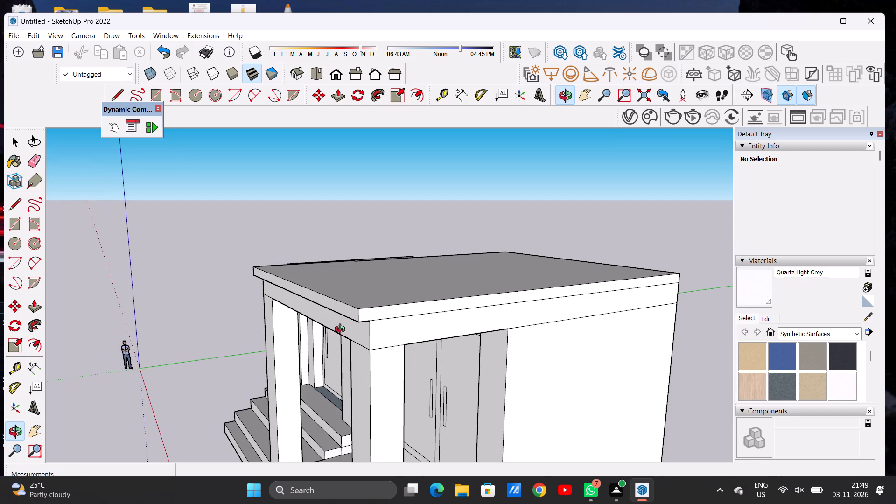
scroll(344, 330, "up", 6)
left_click_drag(354, 332, 443, 333)
key("p")
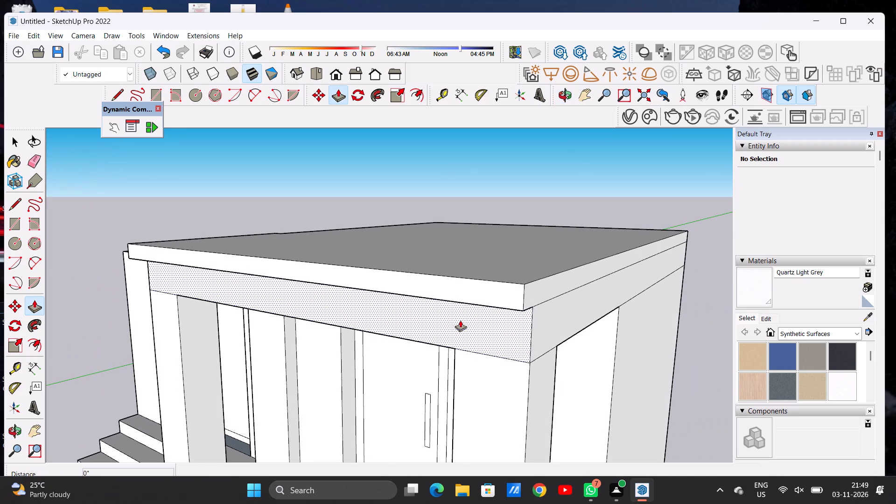
left_click(527, 298)
left_click(551, 301)
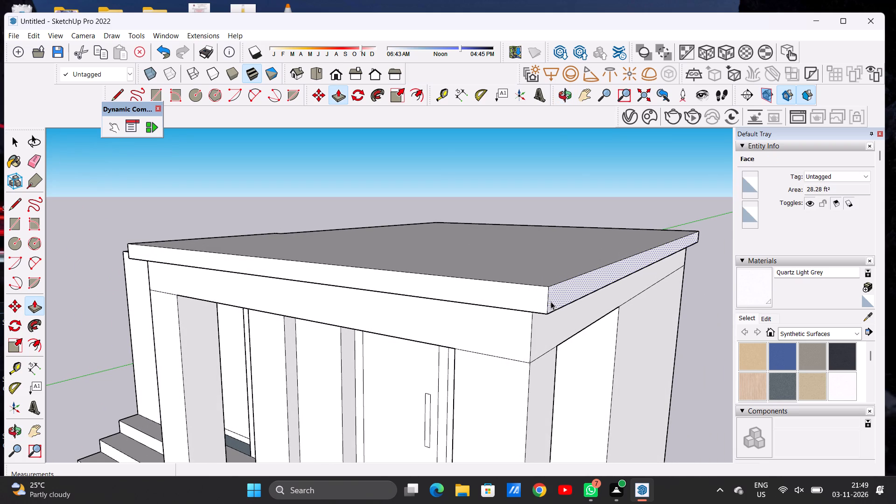
key("space")
Examine the overhanging porch roof and the whole building's proportions from the front, the side and above.
type("O")
scroll(522, 313, "down", 16)
left_click_drag(448, 337, 546, 318)
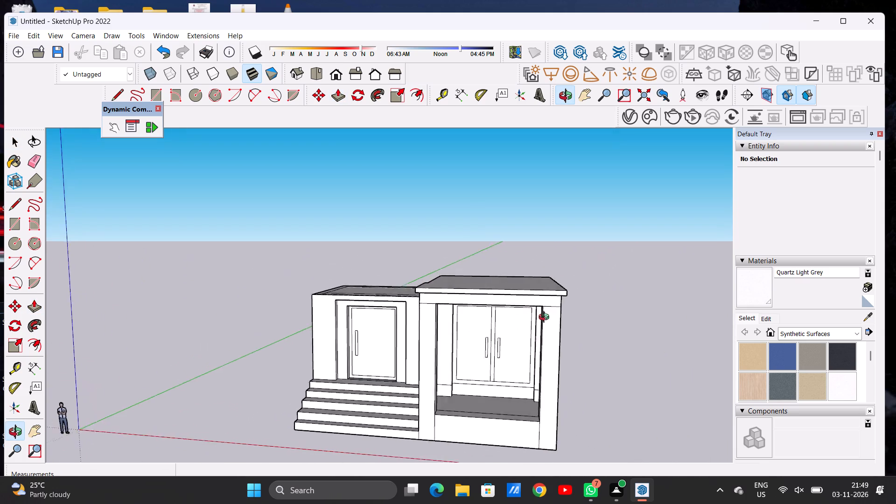
left_click_drag(546, 318, 567, 310)
scroll(454, 287, "up", 2)
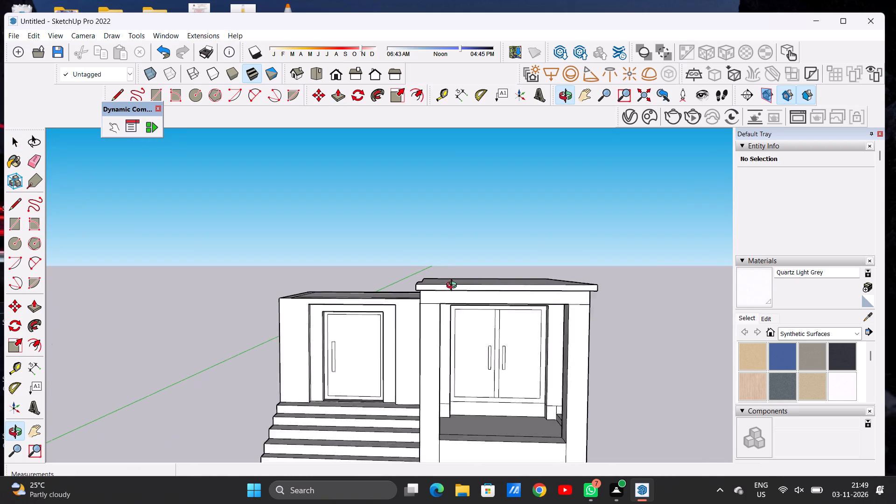
scroll(454, 287, "up", 6)
left_click_drag(425, 312, 442, 322)
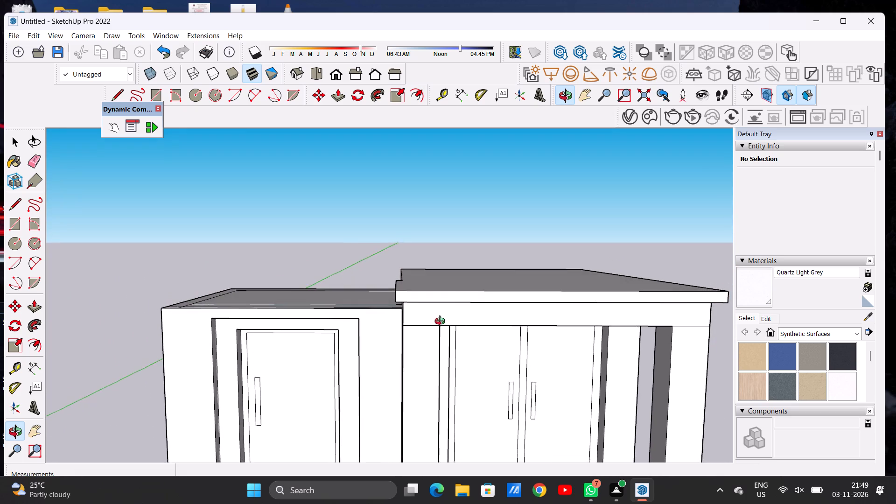
left_click_drag(442, 322, 448, 325)
scroll(466, 313, "down", 7)
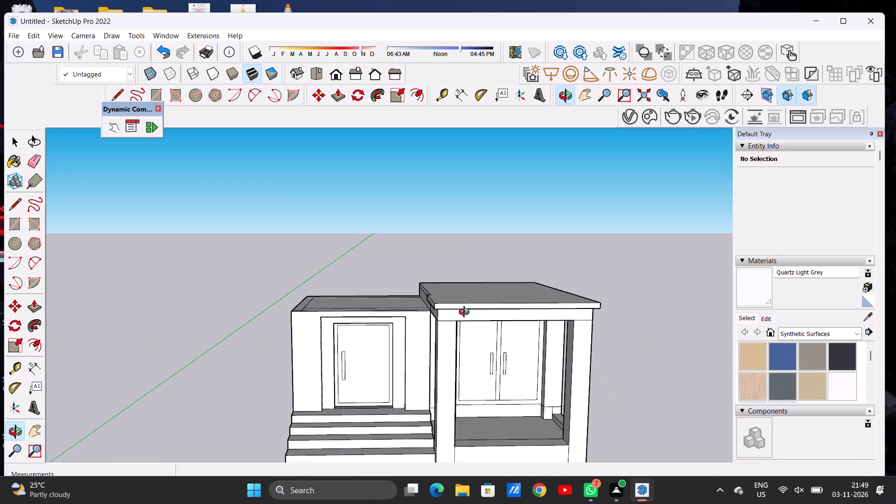
scroll(475, 316, "down", 5)
left_click_drag(455, 337, 432, 319)
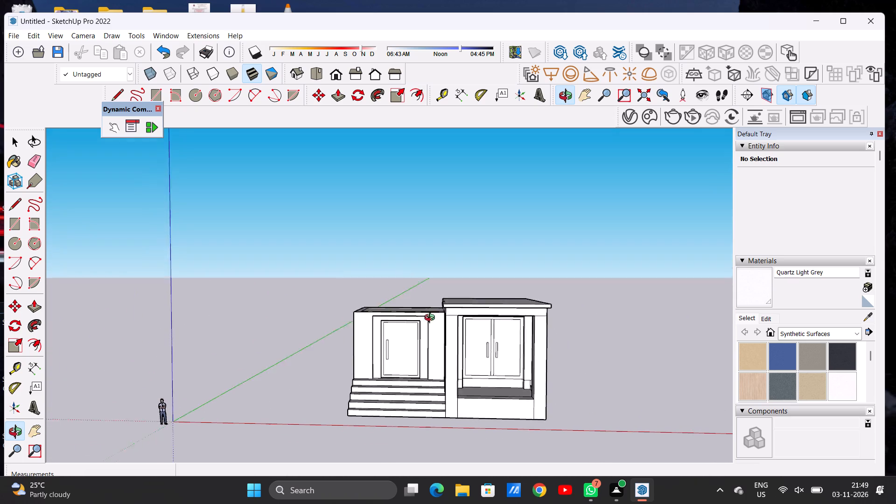
left_click_drag(432, 319, 448, 315)
left_click_drag(453, 317, 523, 317)
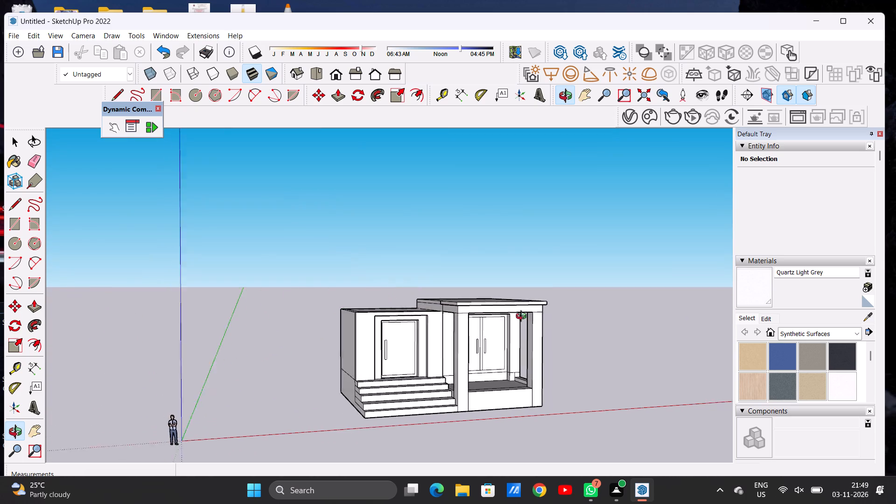
left_click_drag(523, 317, 433, 327)
scroll(378, 340, "down", 7)
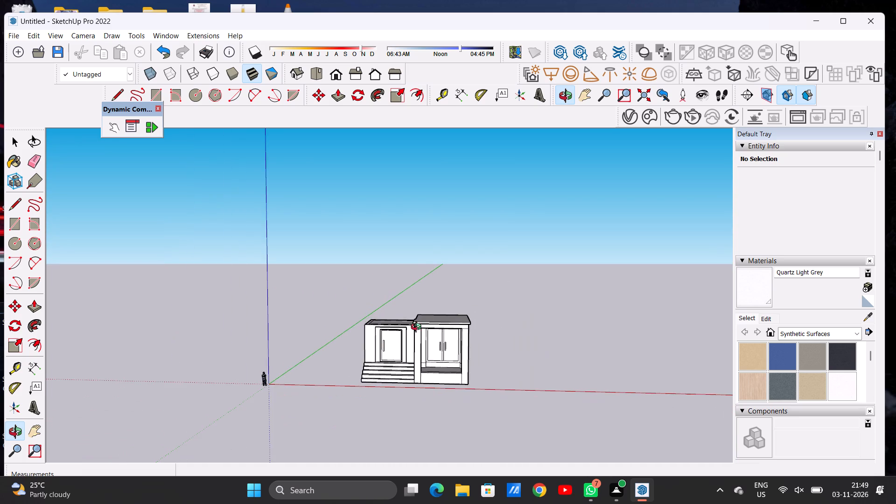
scroll(418, 328, "up", 2)
scroll(418, 328, "down", 1)
scroll(418, 328, "up", 10)
left_click_drag(442, 308, 449, 376)
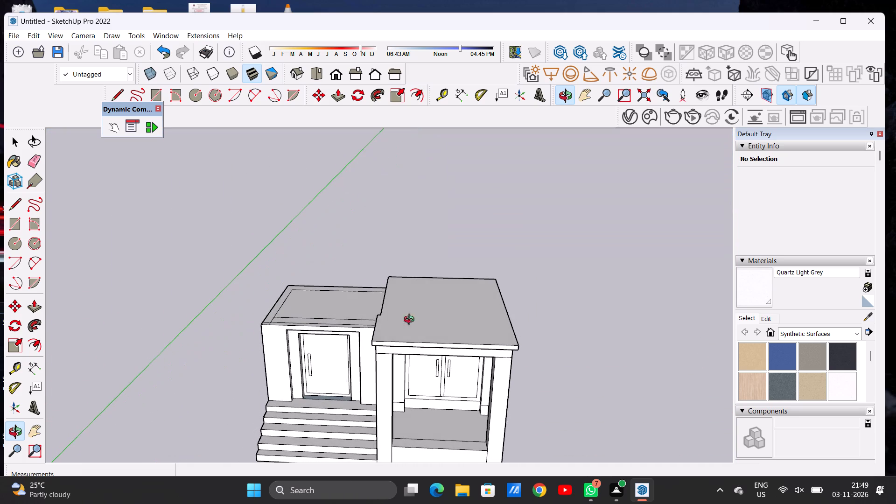
scroll(406, 299, "down", 13)
scroll(403, 300, "up", 3)
scroll(403, 300, "down", 1)
scroll(403, 300, "up", 9)
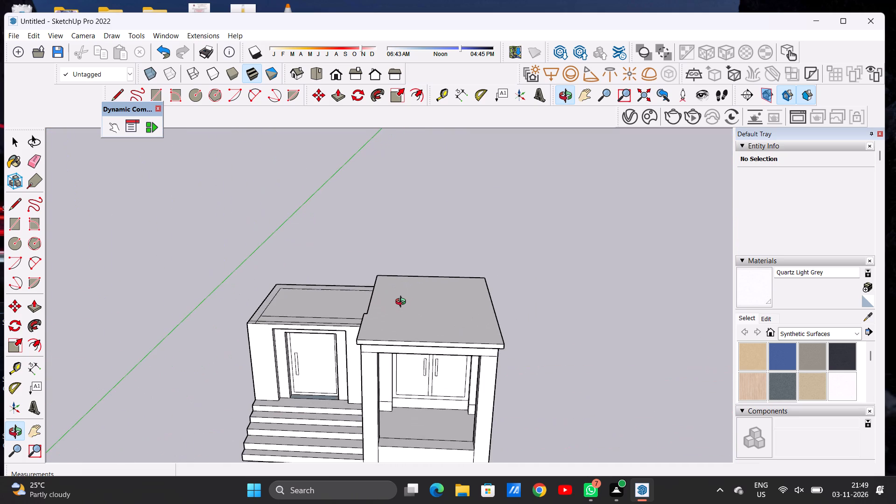
left_click_drag(403, 320, 403, 324)
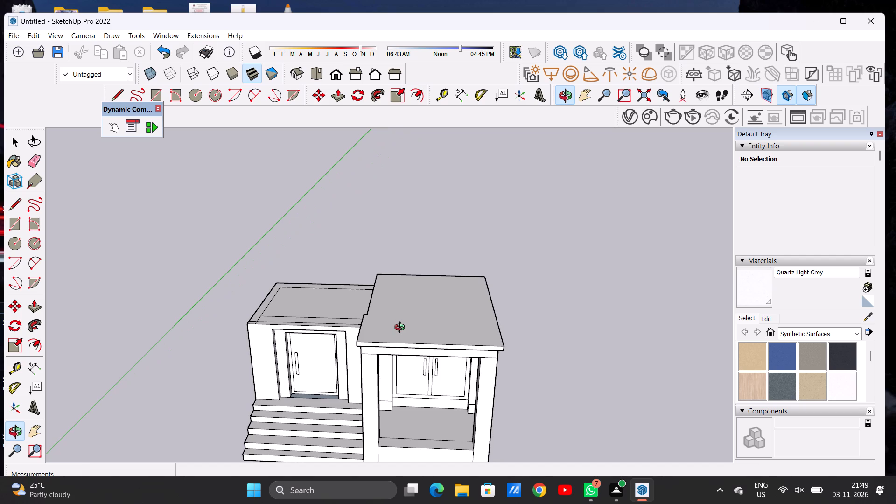
scroll(433, 328, "down", 7)
left_click_drag(401, 342, 398, 315)
left_click_drag(398, 315, 398, 333)
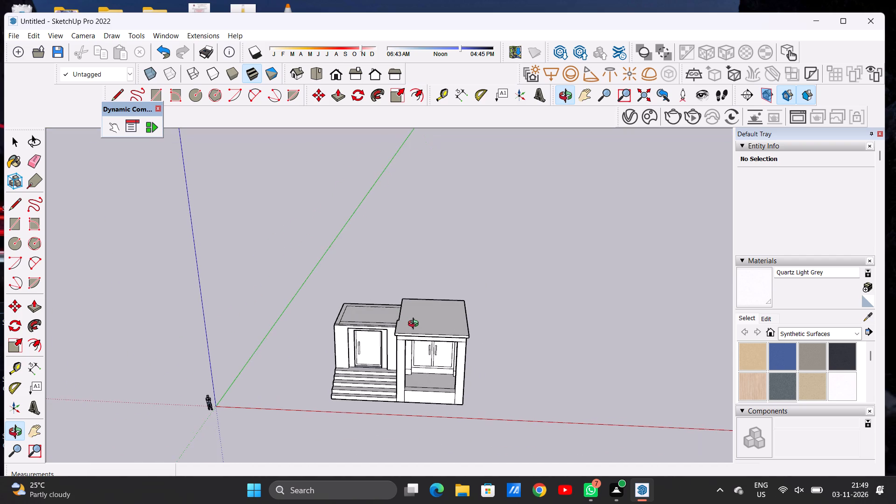
scroll(415, 325, "up", 9)
scroll(397, 327, "down", 7)
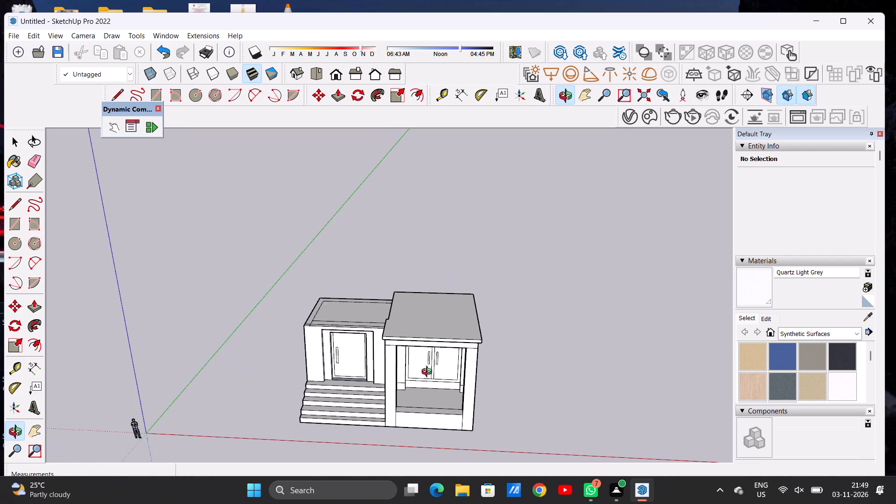
left_click_drag(428, 371, 431, 301)
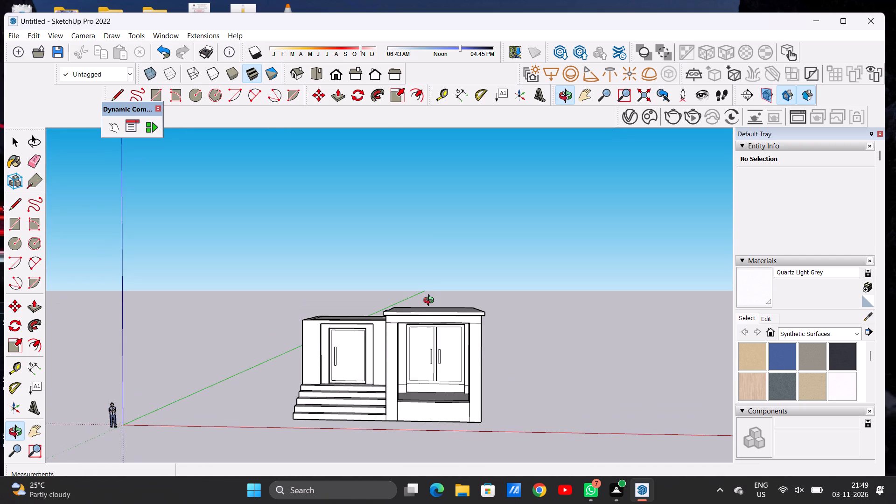
Scale the entire building down along the blue axis to about 0.83 of its height, and clear the selection.
key("space")
triple_click(434, 367)
double_click(434, 367)
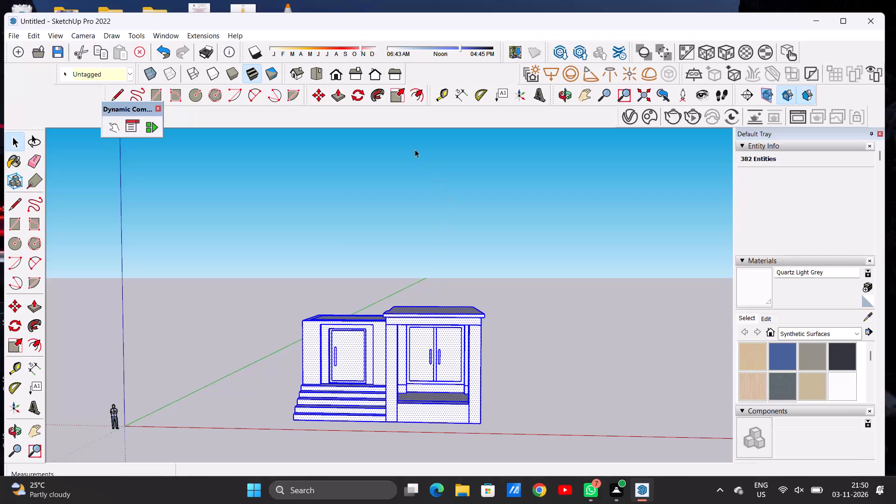
left_click(392, 96)
left_click(393, 311)
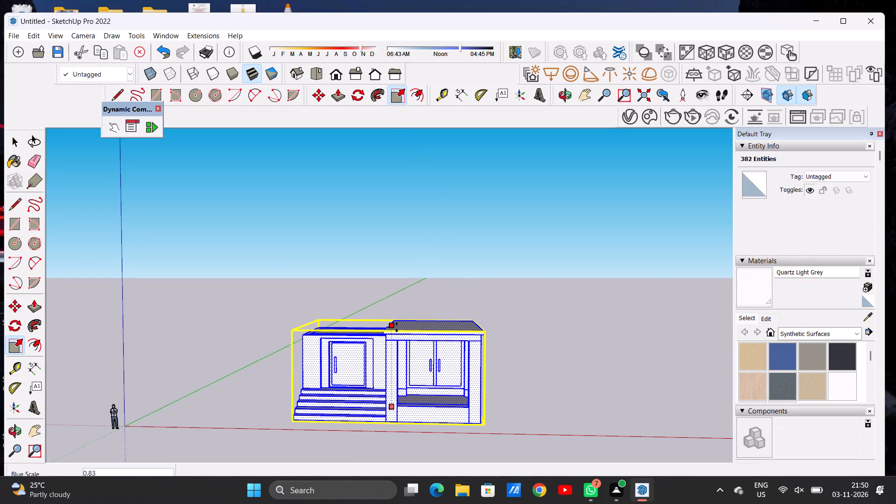
left_click(397, 327)
key("space")
left_click(575, 286)
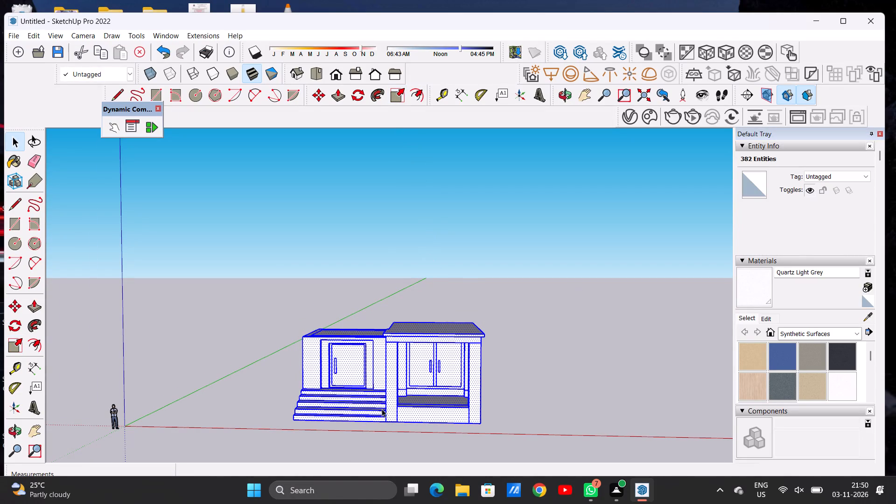
Examine the rescaled building's proportions, roofs, steps and porch from the front, above and the porch side.
scroll(383, 405, "up", 7)
scroll(541, 308, "down", 9)
key("o")
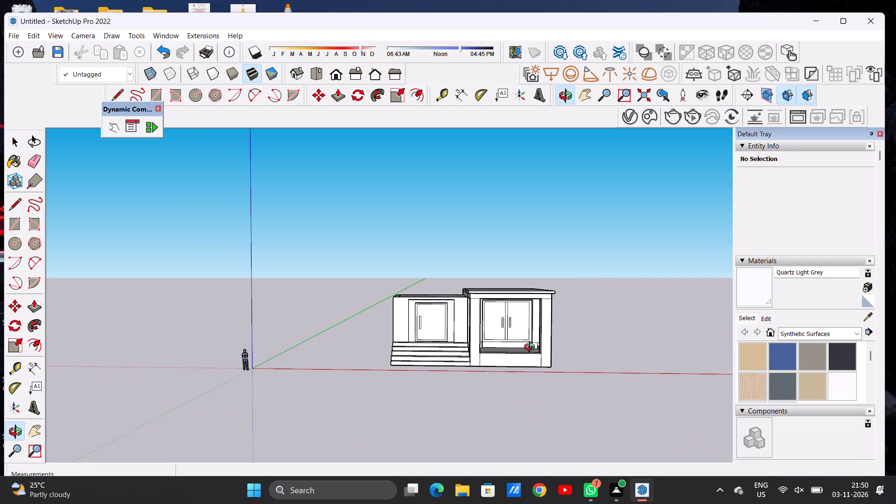
left_click(532, 348)
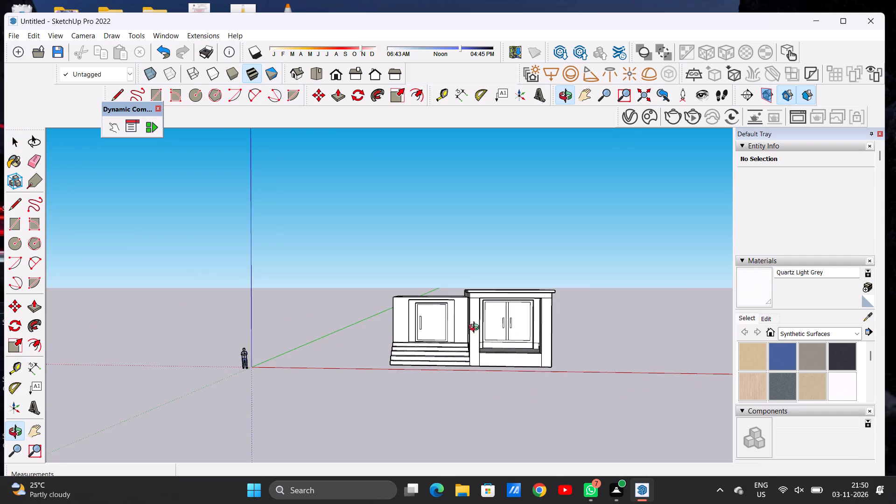
left_click_drag(429, 333, 413, 336)
scroll(350, 348, "down", 7)
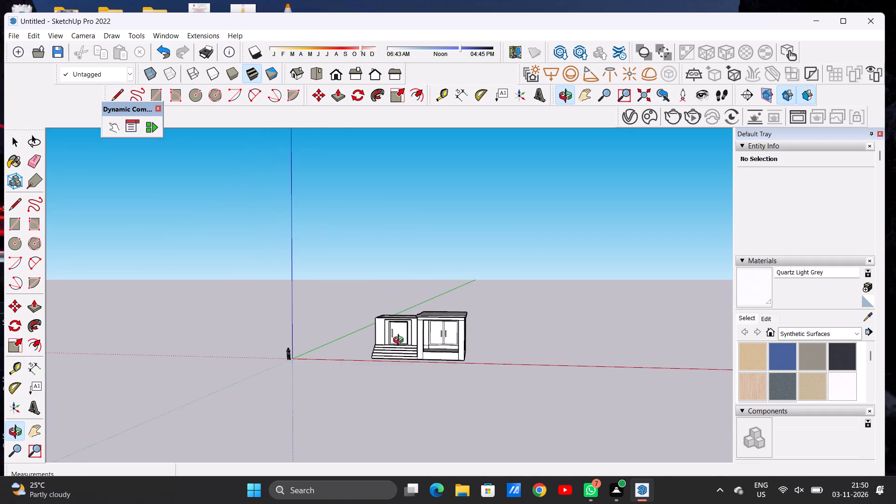
scroll(424, 323, "up", 16)
left_click_drag(430, 314, 463, 355)
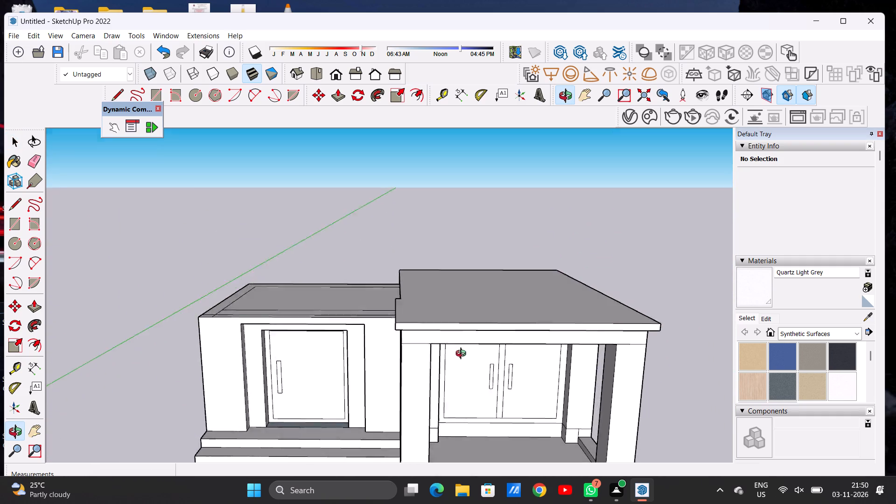
left_click_drag(463, 355, 469, 384)
left_click_drag(458, 302, 443, 341)
scroll(401, 279, "down", 4)
left_click_drag(444, 294, 449, 325)
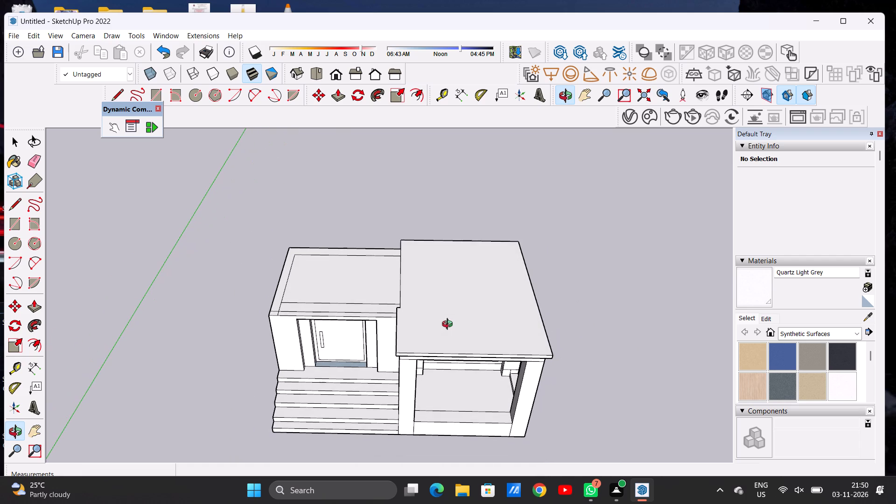
scroll(383, 284, "down", 1)
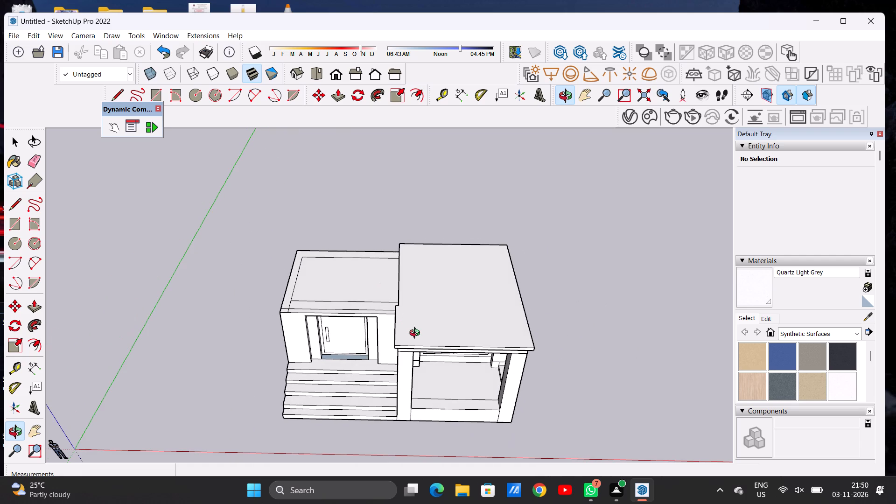
left_click_drag(420, 352, 419, 200)
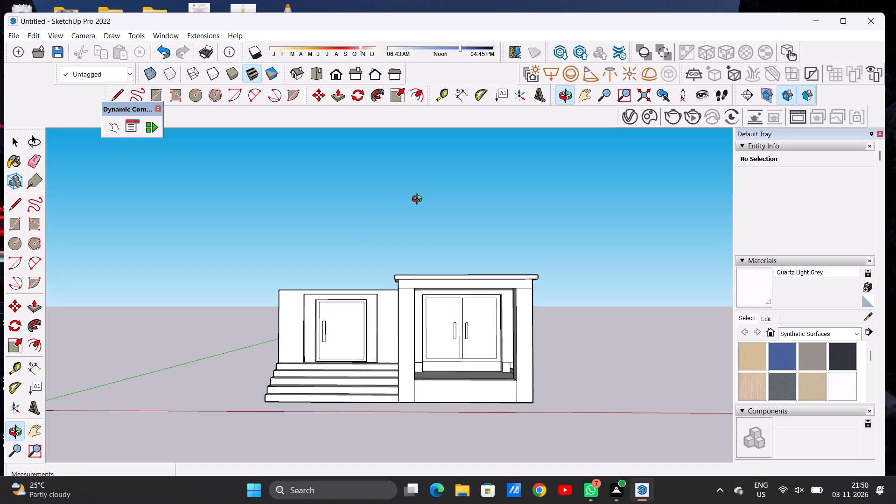
left_click_drag(419, 200, 359, 194)
left_click_drag(435, 289, 355, 314)
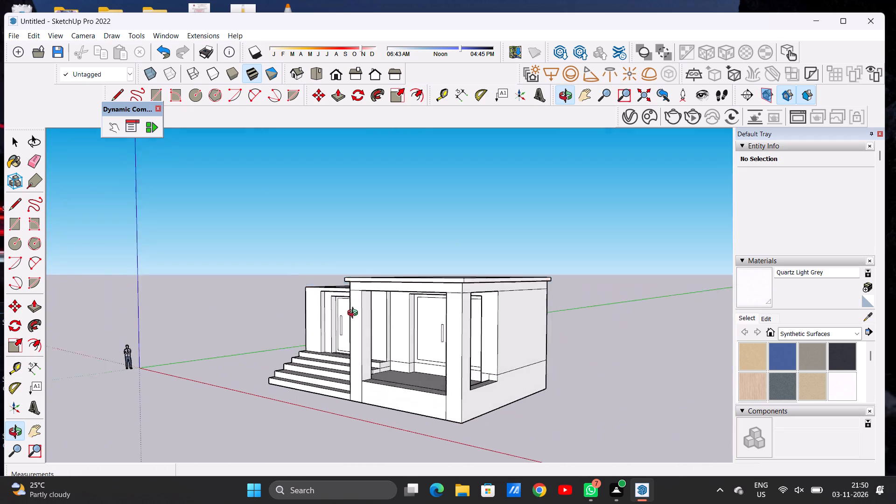
left_click_drag(355, 314, 386, 382)
Draw a vertical line about 1' 6 15/16" long up the lower roof band, from the side opening's inner upper corner to the overhang.
left_click_drag(497, 349, 462, 341)
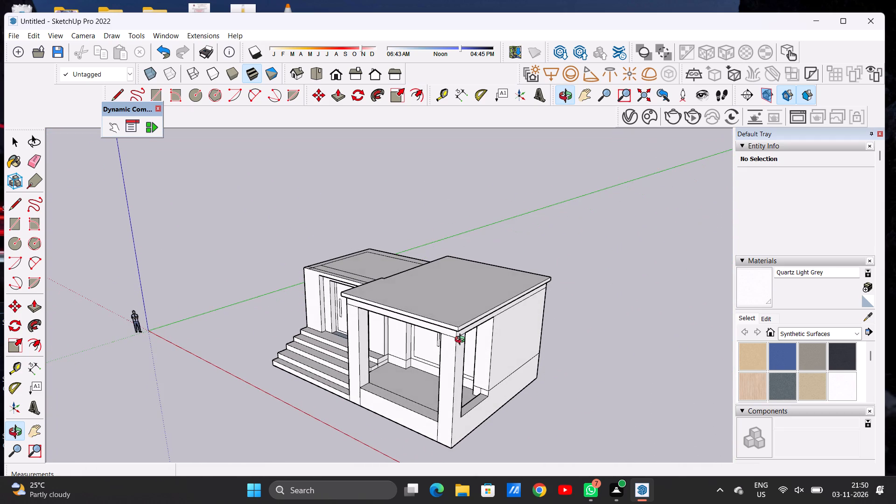
scroll(495, 316, "up", 2)
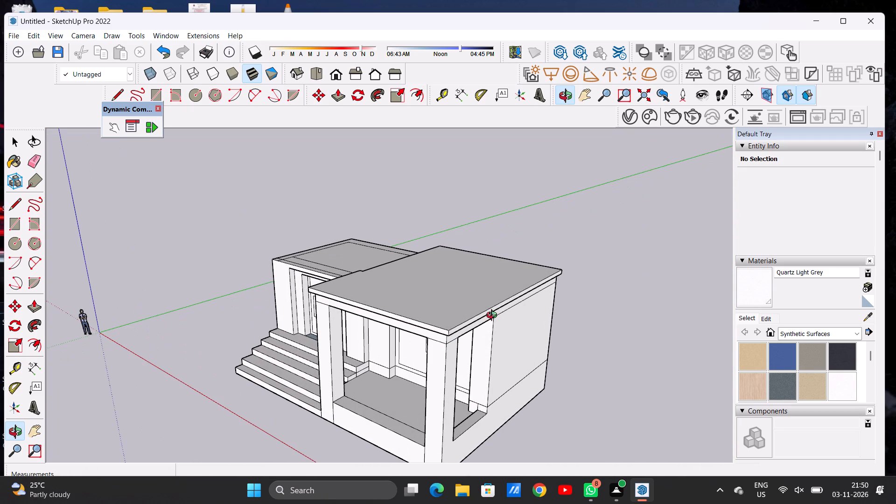
key("l")
scroll(494, 316, "up", 1)
scroll(491, 323, "down", 1)
scroll(491, 323, "up", 3)
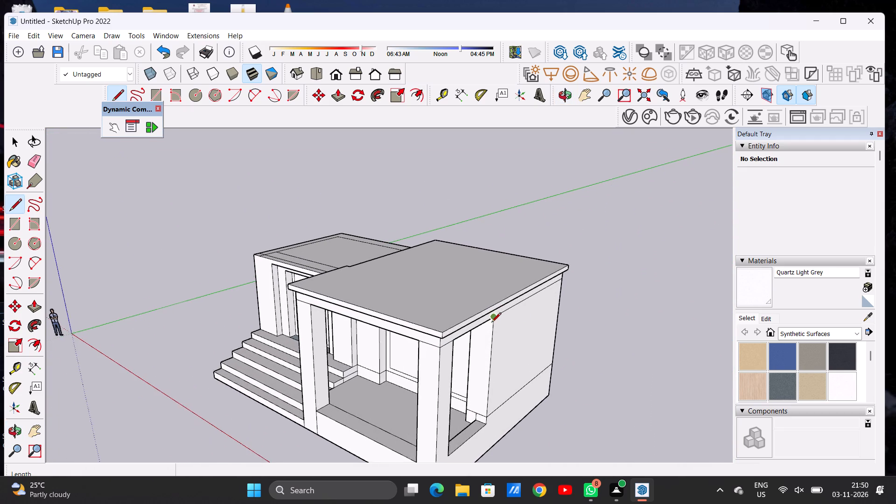
scroll(491, 323, "up", 3)
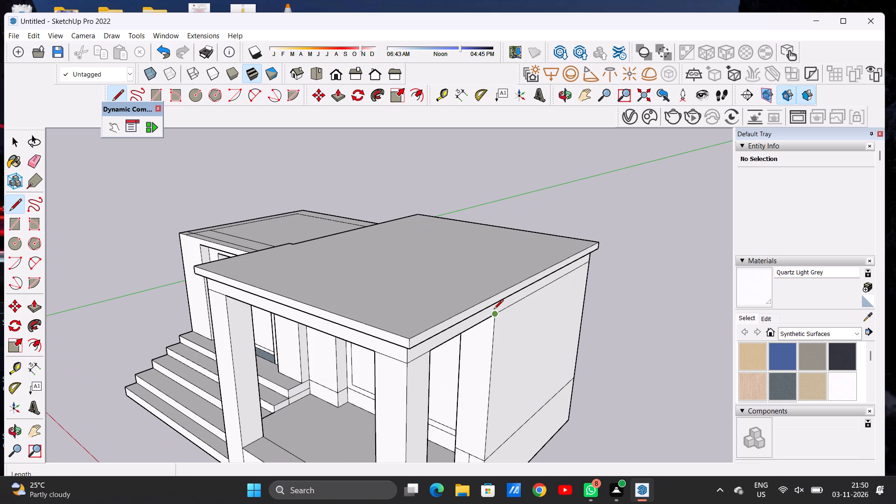
scroll(501, 319, "up", 6)
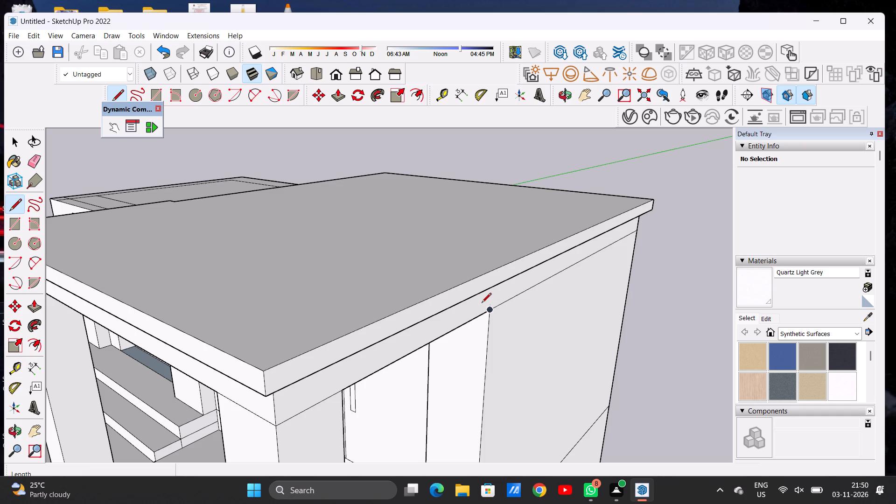
key("o")
left_click_drag(472, 336, 394, 288)
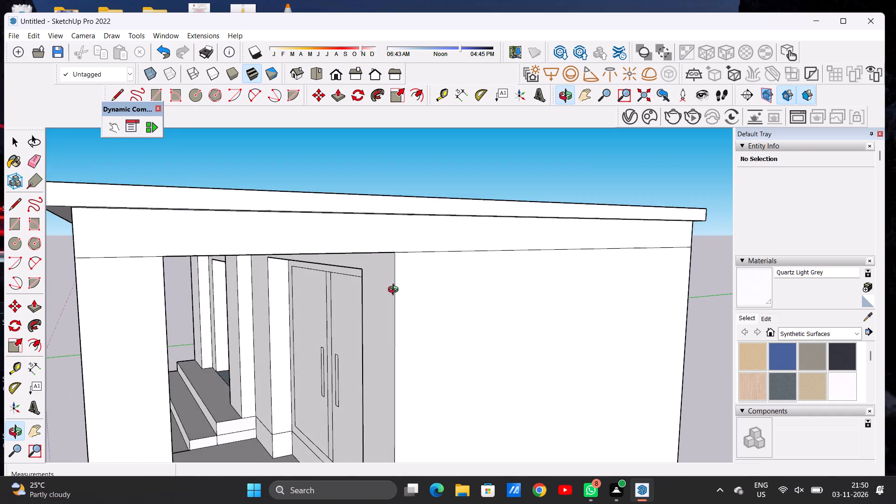
scroll(483, 300, "down", 6)
left_click_drag(483, 305, 406, 289)
scroll(513, 287, "down", 6)
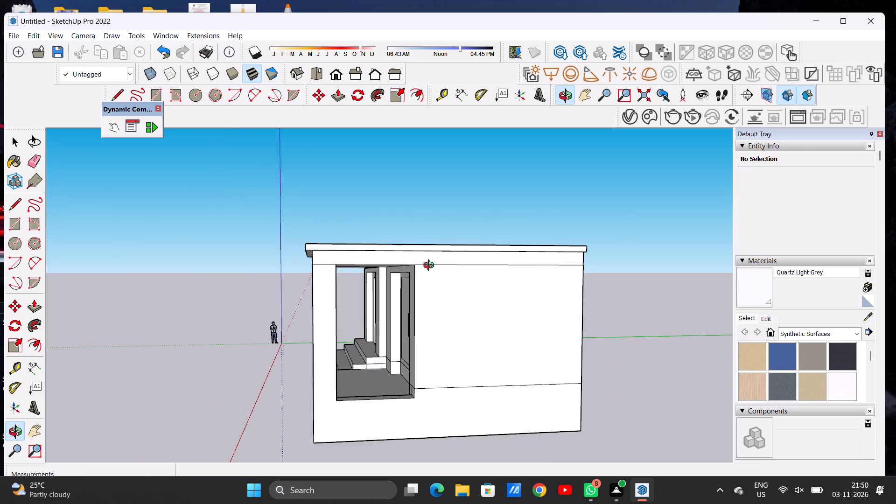
scroll(427, 266, "up", 1)
scroll(422, 266, "down", 1)
scroll(419, 266, "up", 4)
left_click_drag(423, 264, 389, 285)
scroll(382, 292, "up", 6)
left_click_drag(379, 289, 383, 256)
key("l")
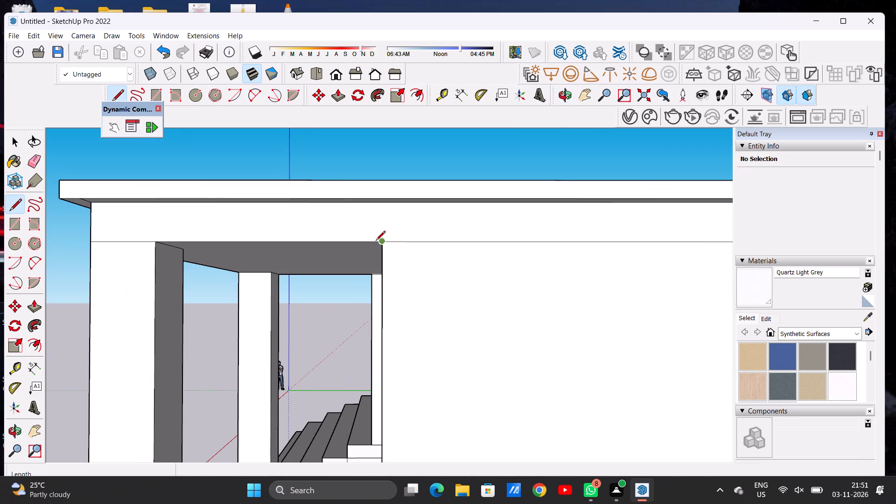
left_click(383, 240)
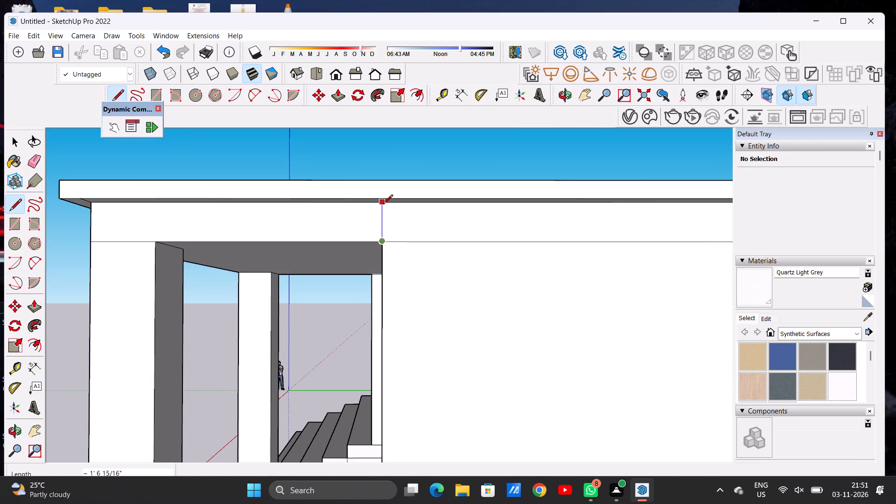
left_click(383, 205)
Continue the vertical division up the upper roof band's side face with a line about 8 3/8" long to the roof's top edge.
scroll(381, 205, "up", 13)
scroll(381, 208, "down", 1)
scroll(381, 208, "up", 1)
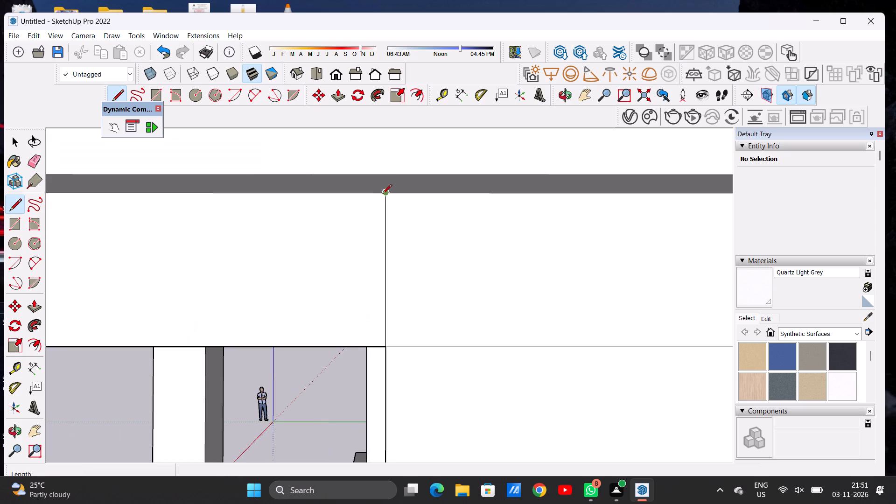
left_click(387, 175)
left_click(386, 195)
scroll(385, 233, "down", 7)
scroll(383, 204, "up", 6)
left_click(391, 205)
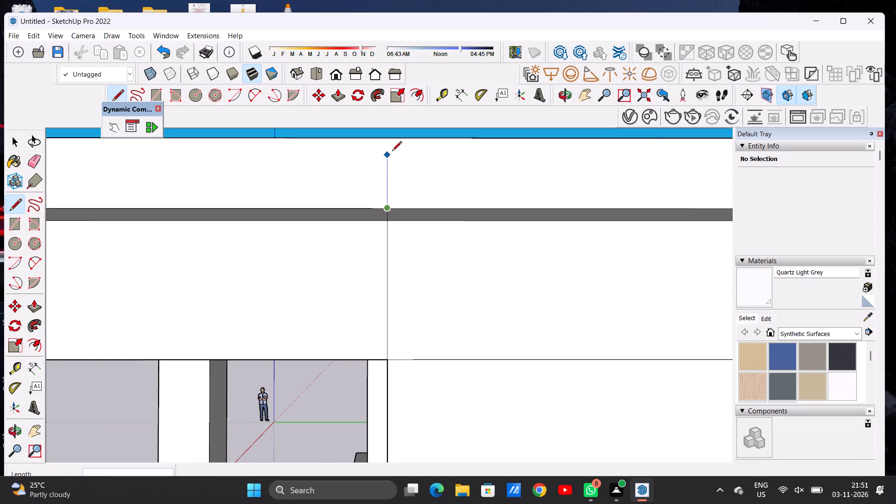
scroll(392, 172, "down", 5)
left_click(392, 153)
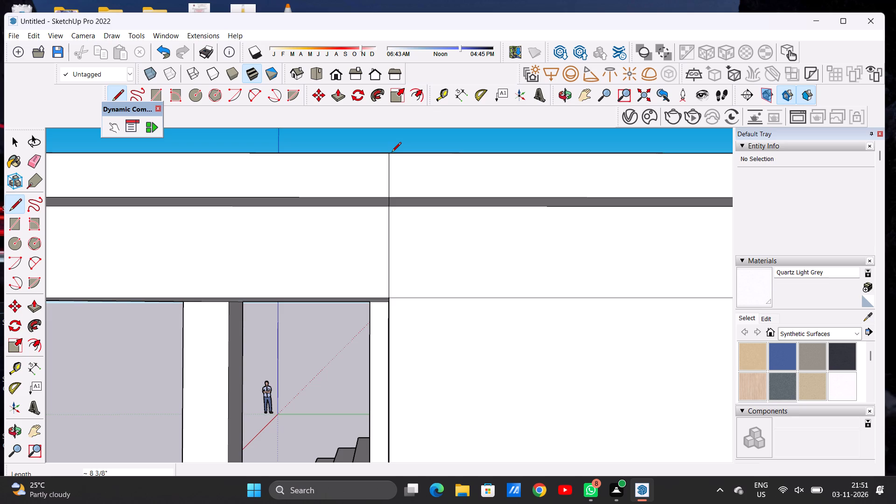
Draw a line about 24' 6" long across the porch roof's top, from the side division to the opposite edge by the lower roof.
key("o")
left_click_drag(385, 169, 436, 322)
scroll(406, 225, "down", 13)
scroll(420, 266, "up", 2)
scroll(420, 266, "down", 1)
scroll(421, 266, "up", 1)
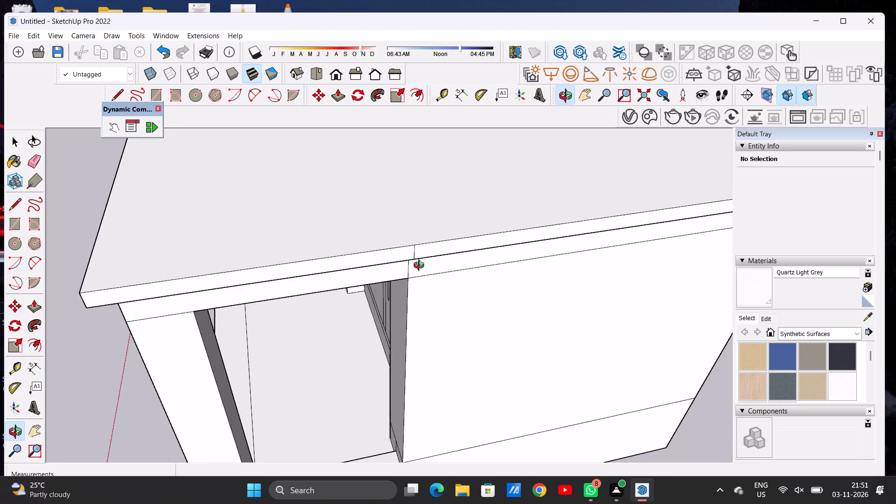
scroll(420, 267, "down", 16)
left_click_drag(390, 243, 502, 277)
scroll(446, 273, "up", 8)
scroll(456, 274, "down", 1)
scroll(456, 274, "up", 2)
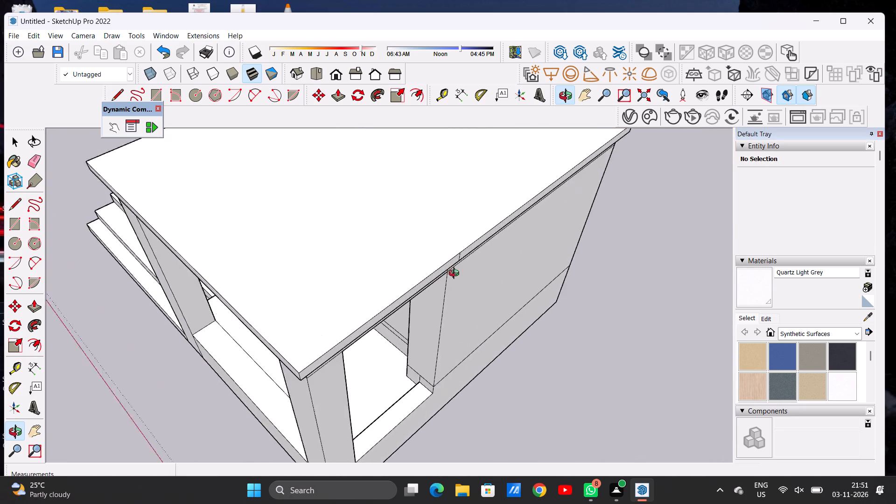
scroll(456, 274, "up", 8)
key("l")
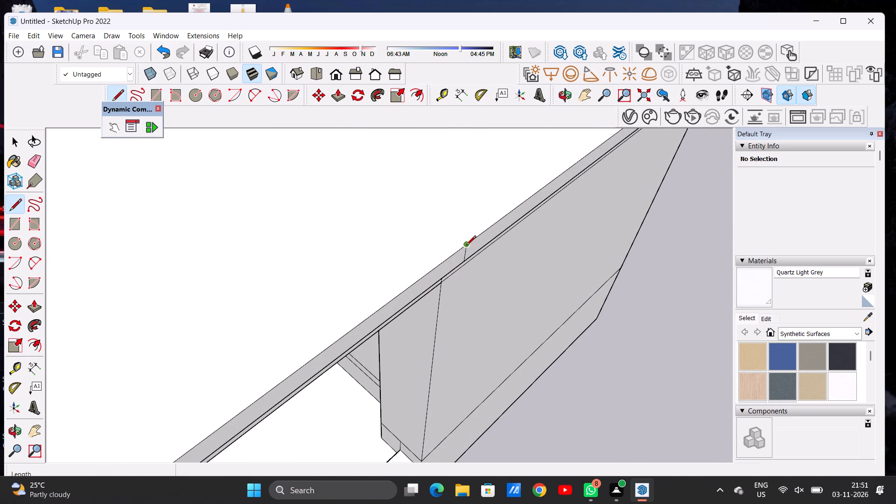
left_click(466, 246)
scroll(444, 226, "down", 20)
scroll(476, 237, "up", 1)
scroll(476, 237, "down", 6)
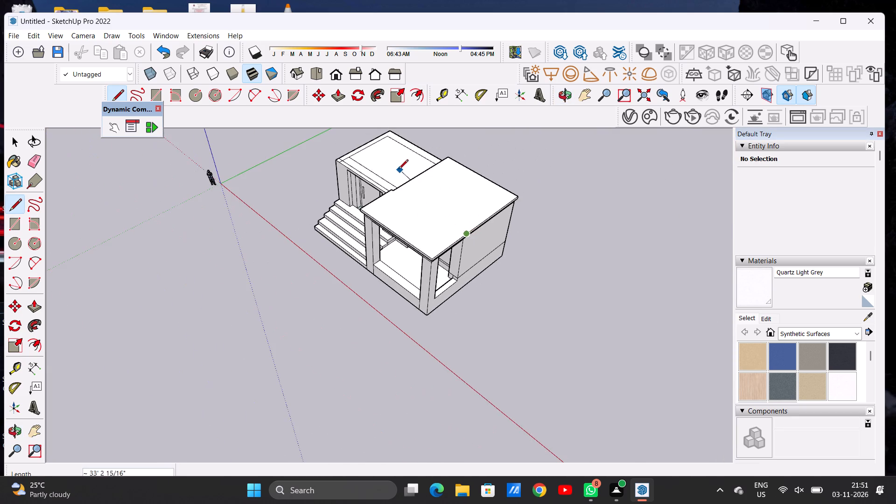
scroll(396, 169, "up", 7)
scroll(418, 225, "down", 1)
scroll(418, 225, "up", 6)
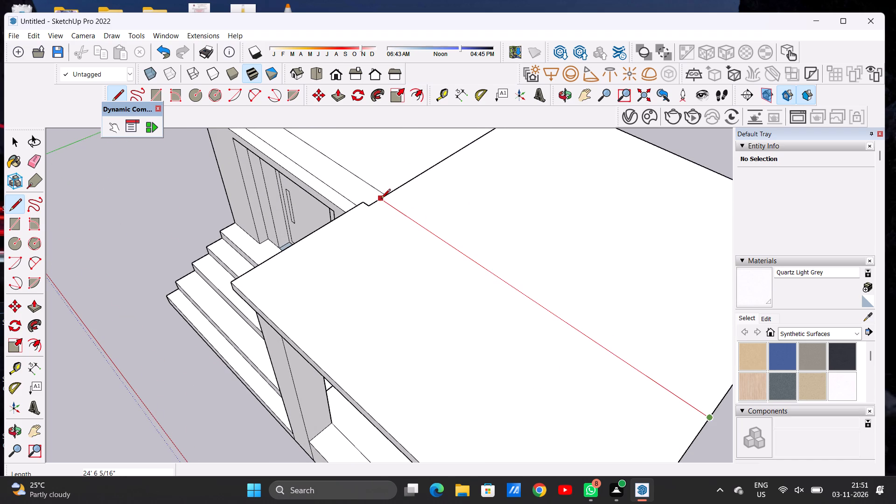
left_click(381, 199)
key("space")
scroll(345, 289, "down", 8)
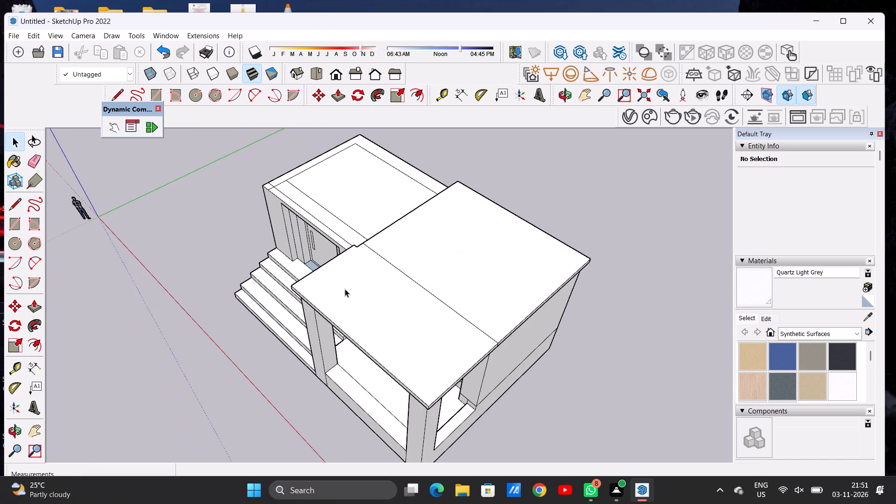
Examine the divided porch roof and the whole building's proportions from the front, the porch side and above.
key("o")
left_click_drag(365, 323, 503, 241)
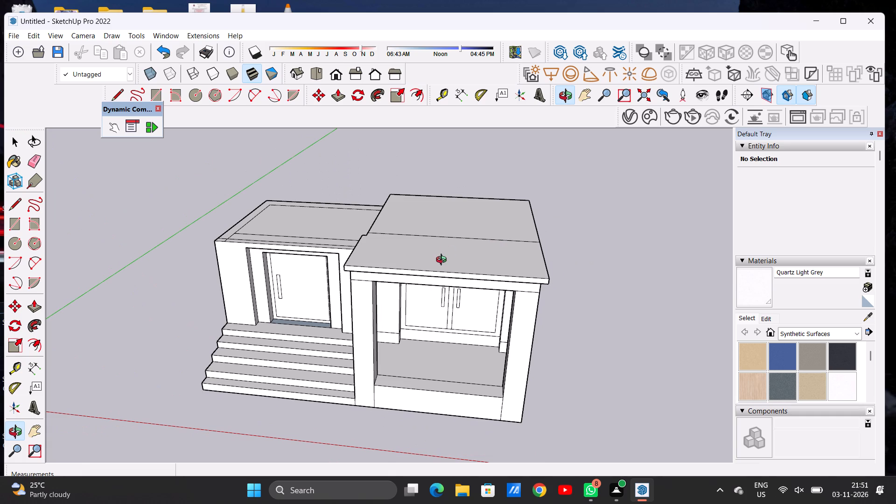
scroll(443, 261, "down", 6)
scroll(442, 258, "up", 7)
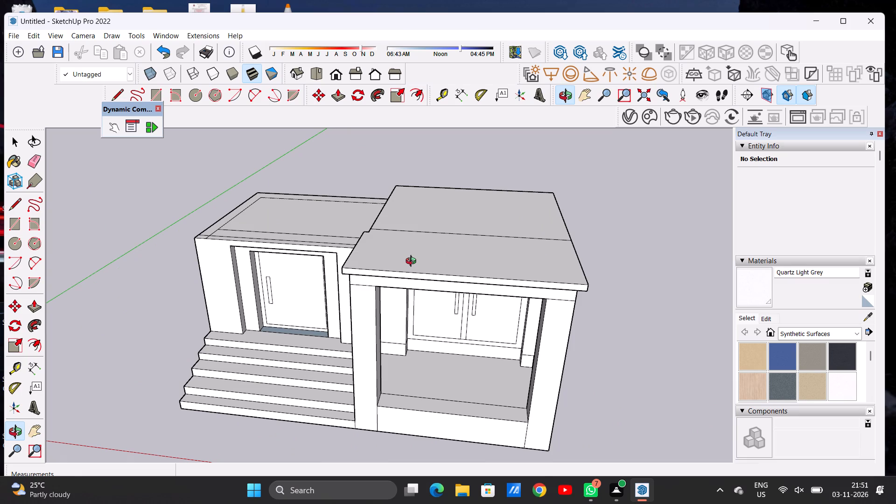
scroll(392, 267, "down", 14)
left_click_drag(418, 294, 481, 232)
left_click_drag(423, 283, 391, 344)
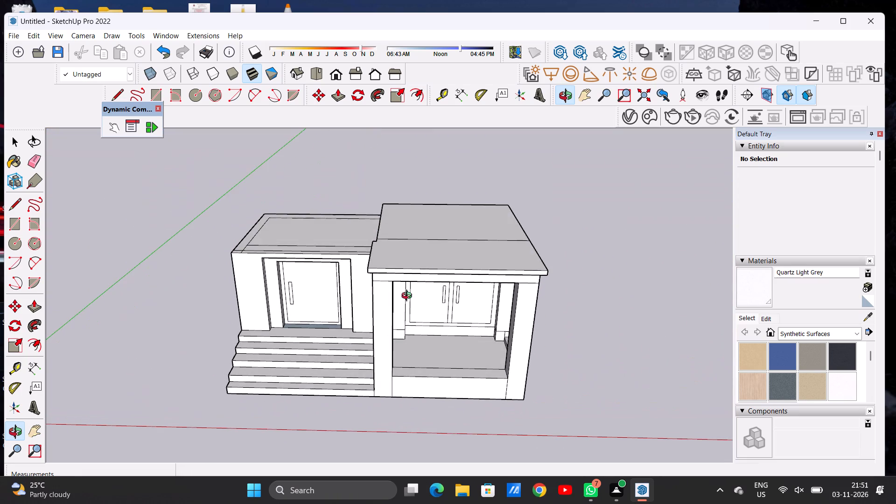
left_click_drag(427, 261, 296, 323)
left_click_drag(503, 238, 289, 284)
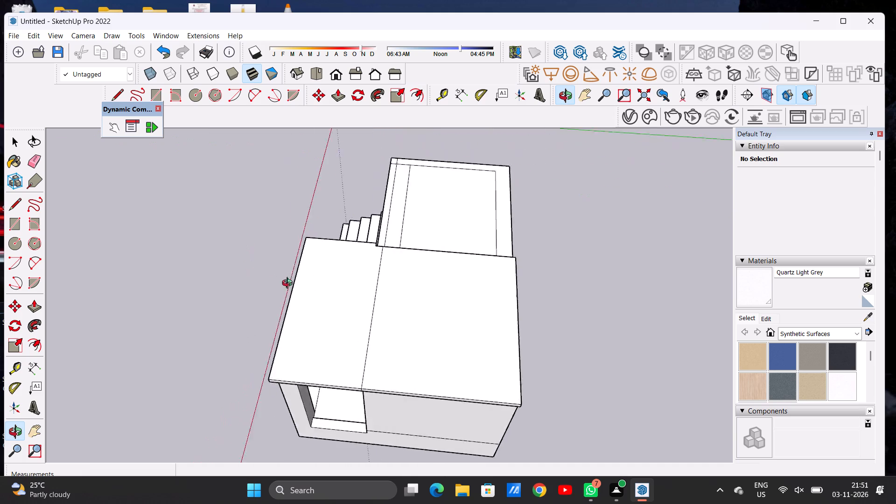
left_click_drag(289, 284, 230, 236)
scroll(338, 314, "up", 6)
left_click_drag(319, 306, 351, 304)
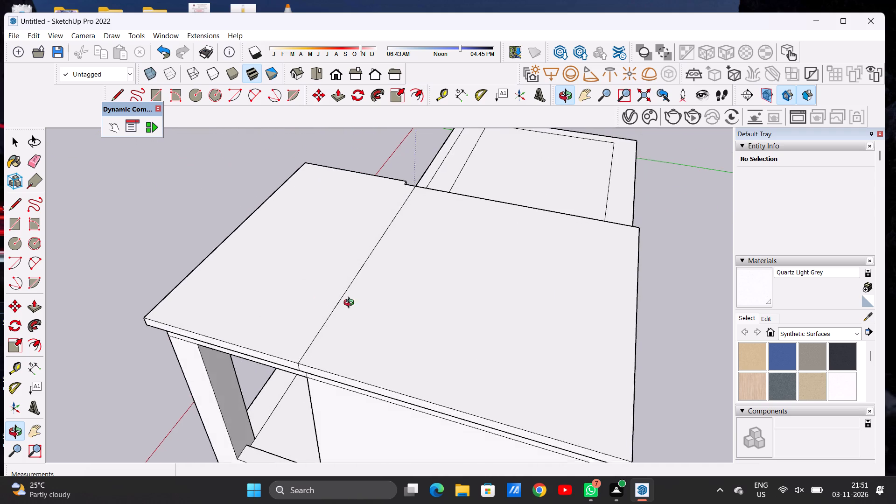
left_click_drag(351, 304, 479, 291)
scroll(380, 276, "down", 8)
left_click_drag(376, 305, 510, 265)
scroll(398, 309, "down", 8)
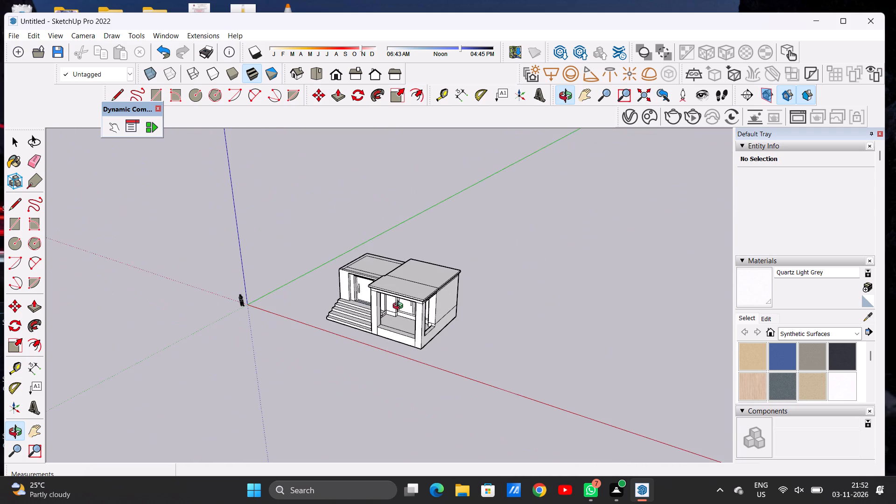
left_click_drag(406, 273, 494, 236)
left_click_drag(422, 291, 427, 258)
scroll(395, 266, "up", 11)
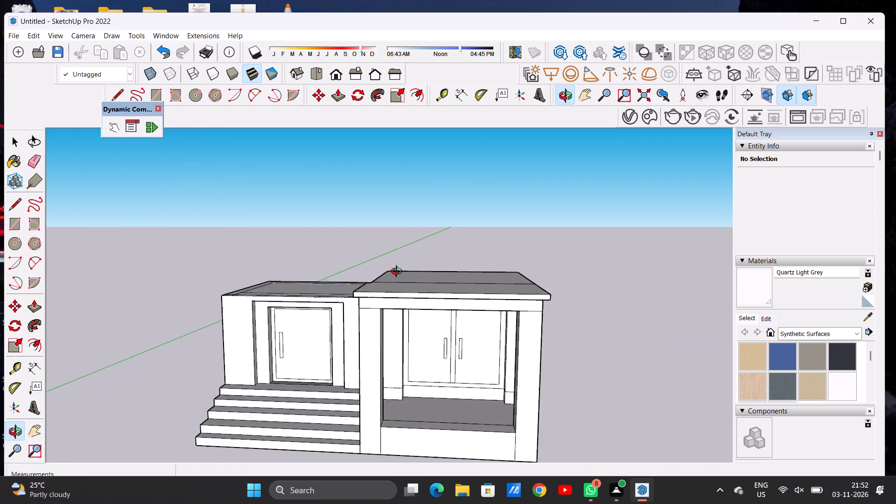
scroll(399, 273, "up", 4)
left_click_drag(479, 281, 461, 339)
scroll(465, 282, "up", 5)
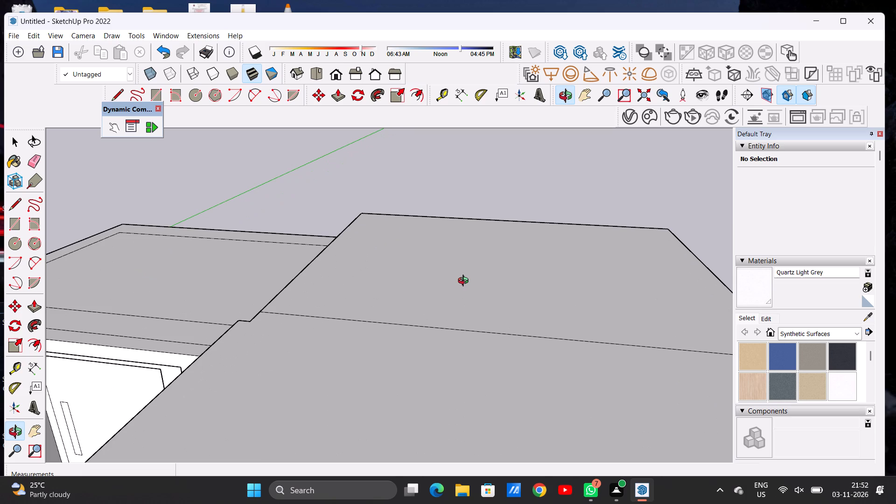
scroll(405, 287, "down", 1)
scroll(406, 292, "up", 1)
scroll(406, 294, "down", 20)
scroll(406, 294, "down", 4)
scroll(404, 306, "up", 1)
scroll(404, 306, "down", 14)
scroll(433, 306, "up", 1)
scroll(433, 306, "down", 3)
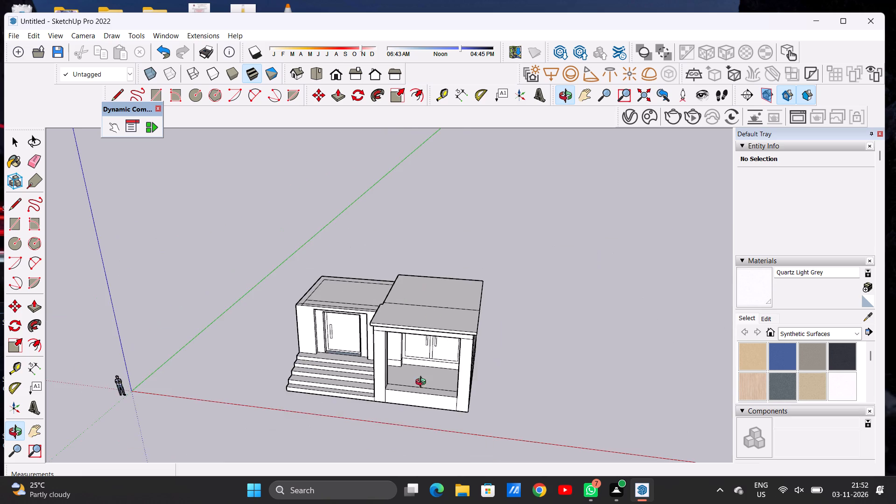
scroll(396, 370, "up", 7)
left_click_drag(390, 347, 474, 262)
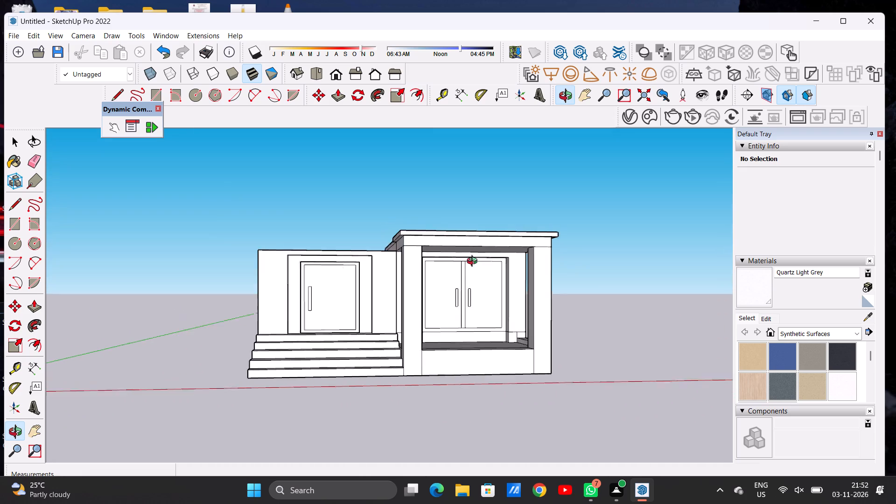
left_click_drag(474, 262, 406, 371)
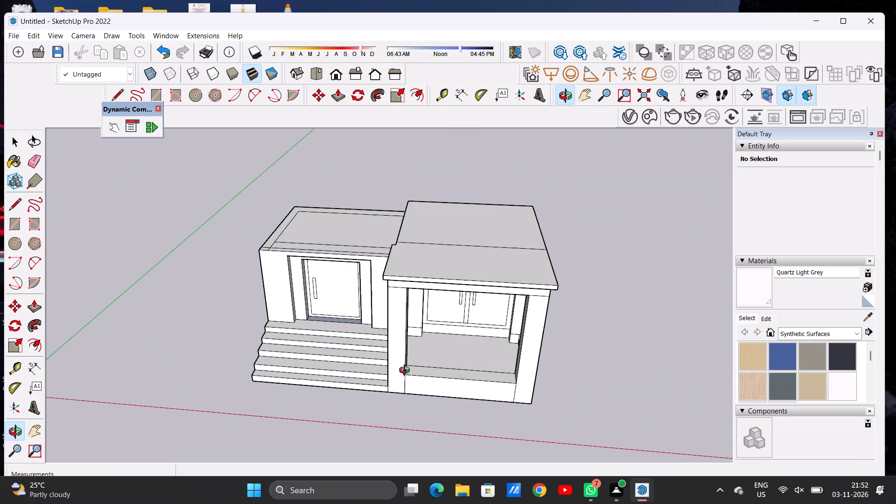
left_click_drag(406, 371, 413, 338)
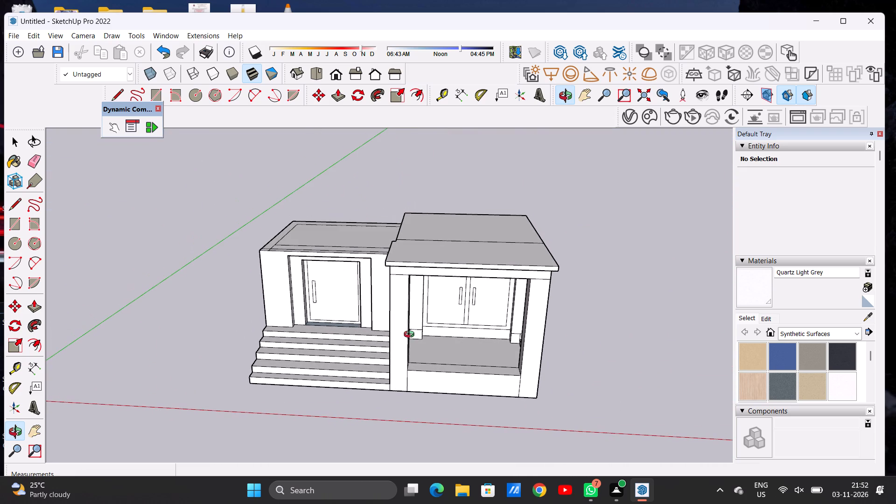
scroll(411, 336, "down", 6)
scroll(434, 279, "up", 15)
left_click_drag(452, 356, 454, 282)
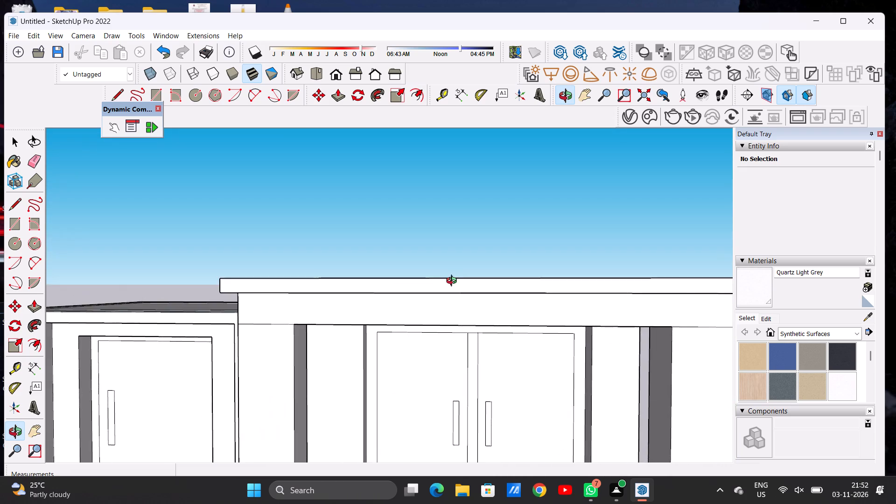
left_click_drag(454, 282, 472, 340)
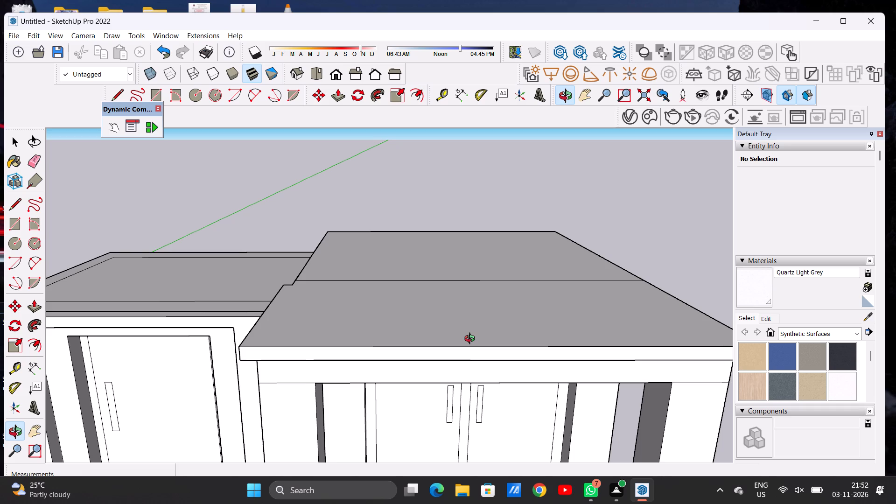
scroll(464, 341, "down", 8)
Examine the building's proportions and the divided porch roof from the front and from above.
scroll(451, 323, "down", 20)
scroll(451, 323, "down", 20)
scroll(451, 323, "down", 5)
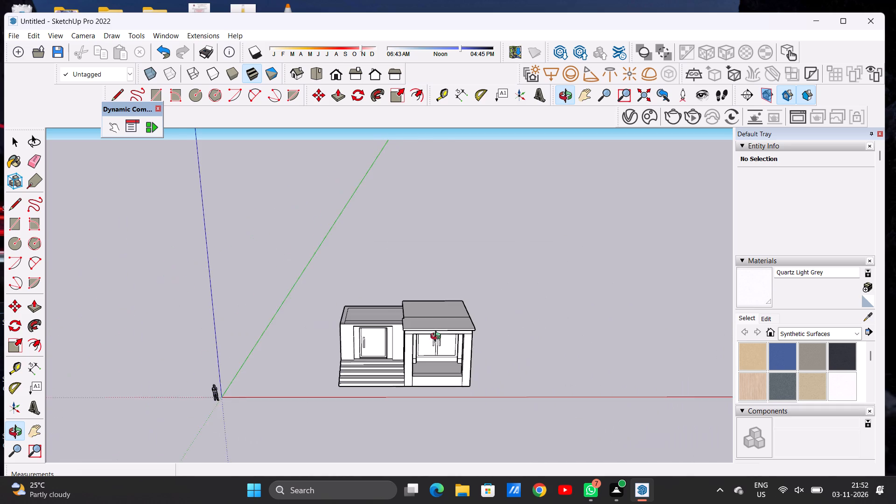
scroll(415, 386, "up", 5)
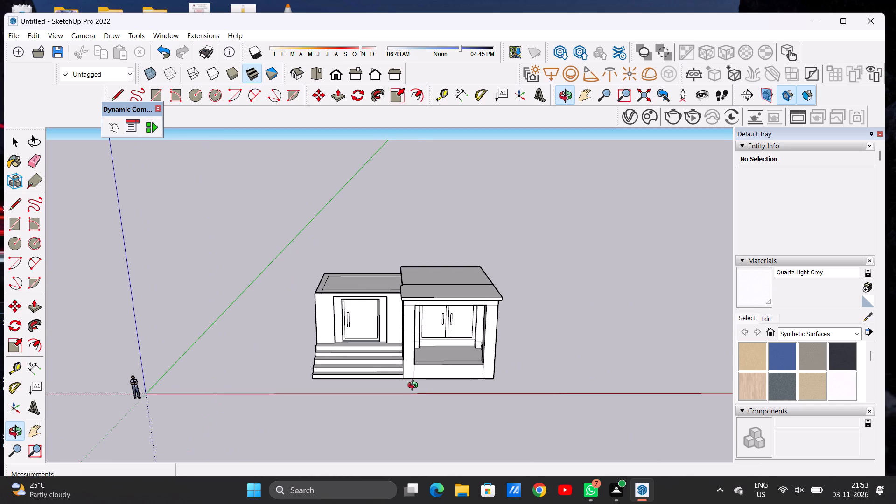
scroll(379, 308, "down", 5)
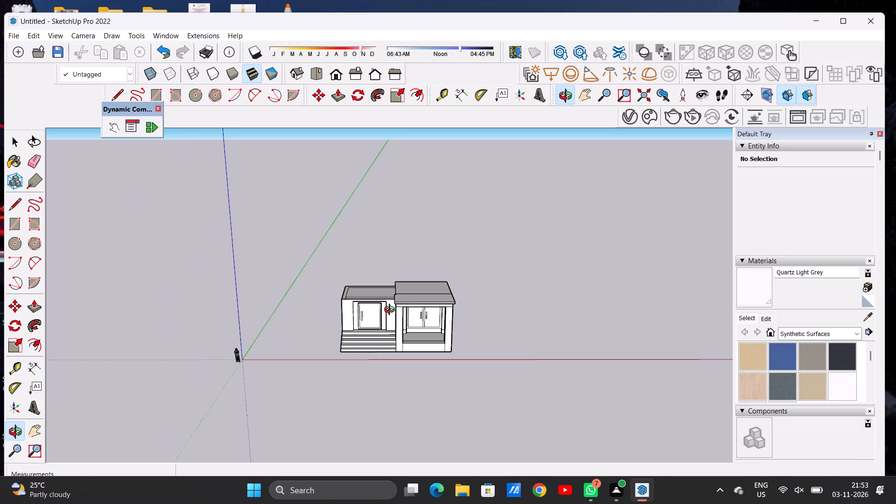
scroll(399, 312, "down", 5)
scroll(408, 326, "up", 8)
scroll(410, 306, "down", 1)
scroll(410, 306, "up", 7)
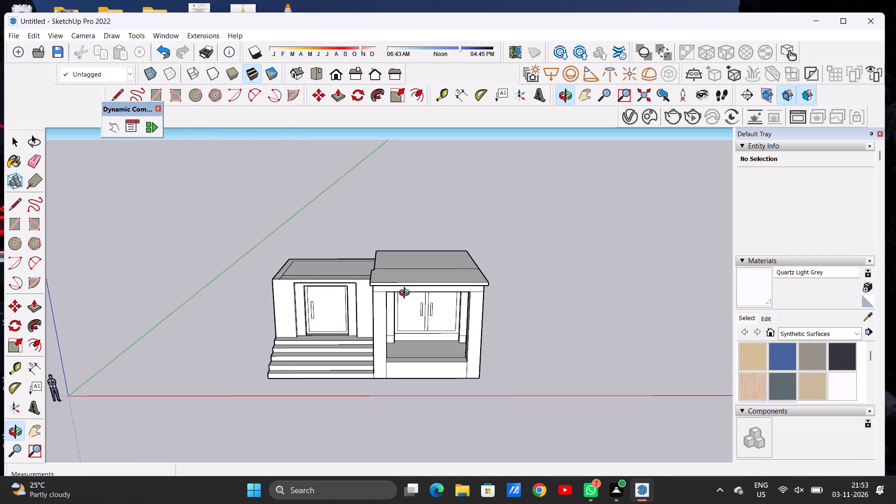
scroll(406, 294, "up", 4)
left_click_drag(418, 340, 414, 341)
left_click_drag(454, 198, 441, 362)
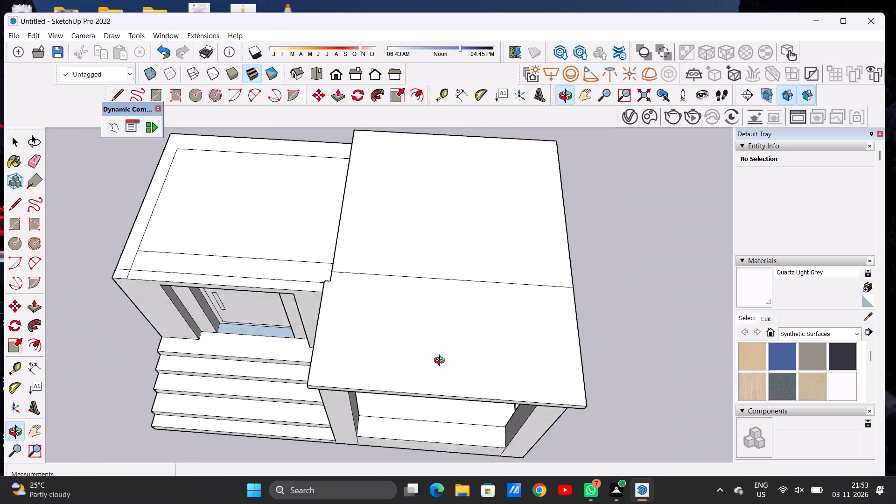
left_click_drag(441, 362, 441, 364)
left_click_drag(435, 233, 406, 212)
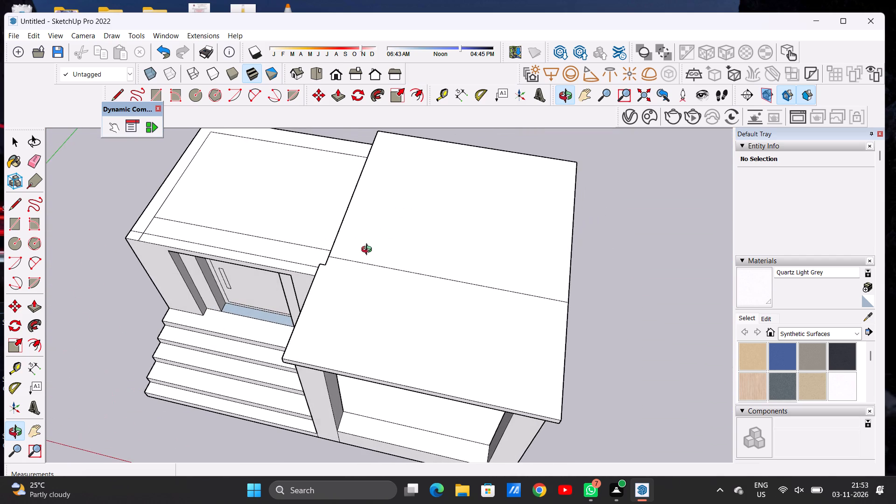
scroll(371, 249, "down", 3)
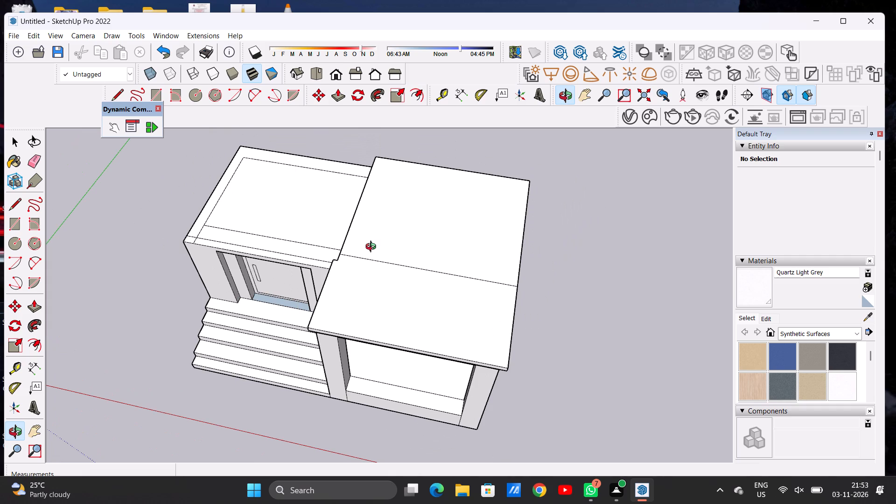
scroll(361, 229, "down", 5)
left_click(403, 211)
left_click_drag(392, 245, 431, 192)
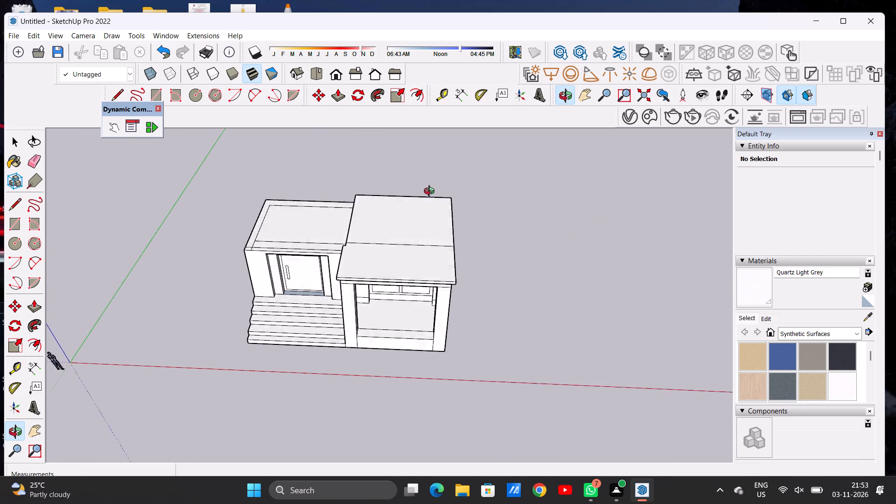
left_click_drag(431, 192, 433, 182)
Extrude the rear part of the porch roof upward 15' with Push/Pull to form an upper storey block.
scroll(403, 228, "up", 7)
key("p")
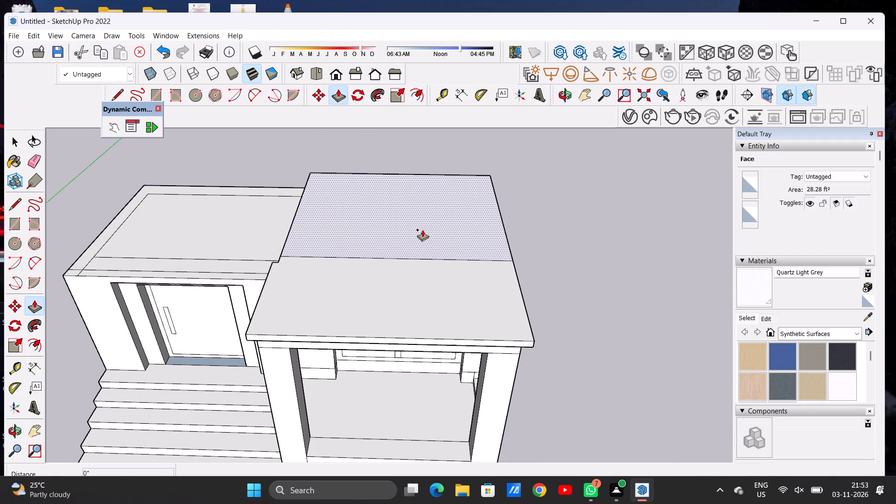
left_click(422, 230)
scroll(428, 215, "down", 7)
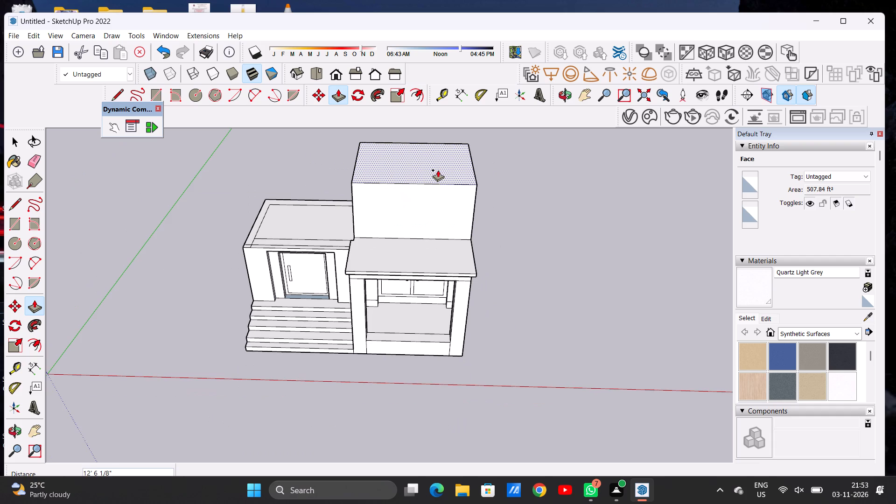
type("15'")
key("Return")
key("space")
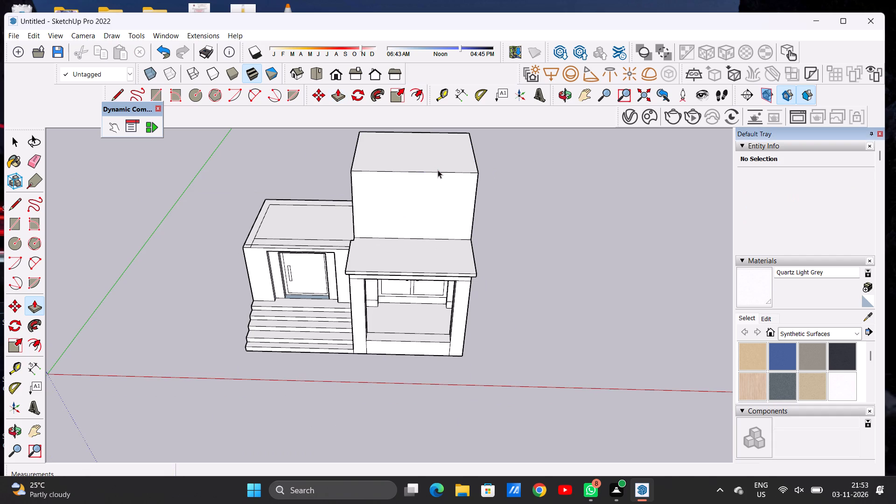
Examine the upper storey block and how its base meets the roof overhang from the front, side and rear.
type("O")
scroll(425, 253, "down", 8)
left_click_drag(431, 253, 437, 169)
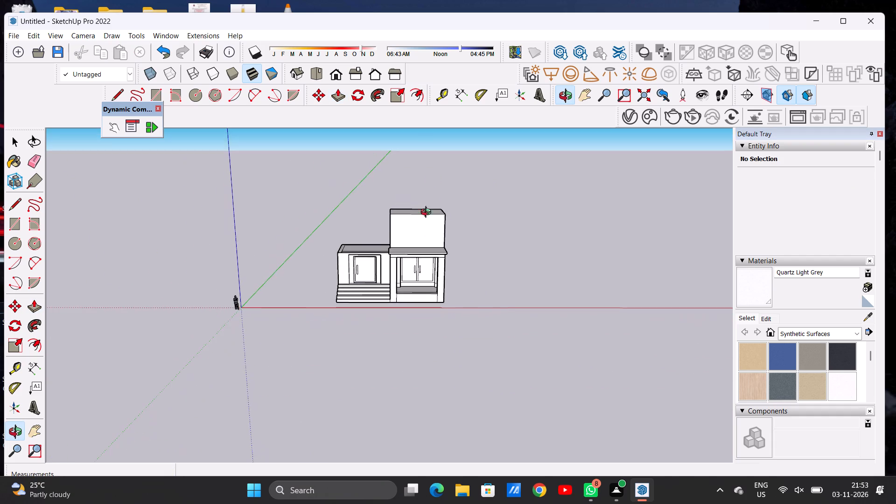
scroll(424, 221, "up", 9)
left_click_drag(415, 254, 413, 219)
scroll(406, 222, "up", 4)
scroll(440, 252, "down", 6)
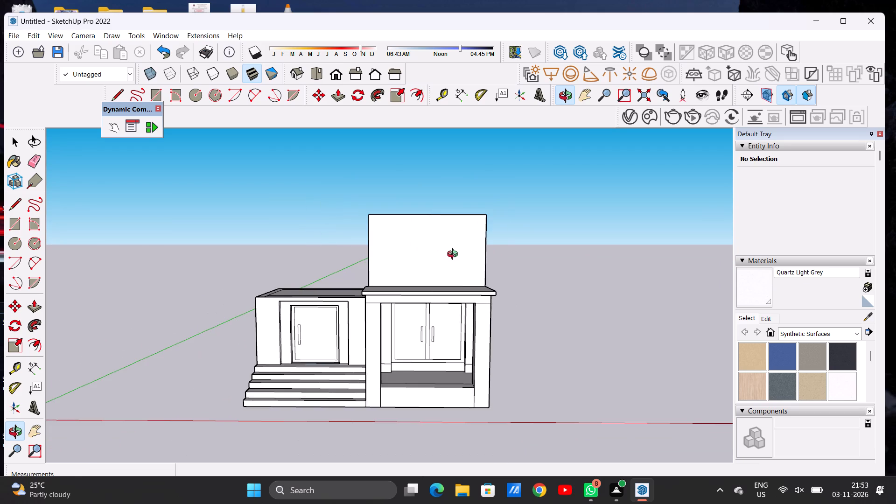
left_click_drag(497, 250, 261, 259)
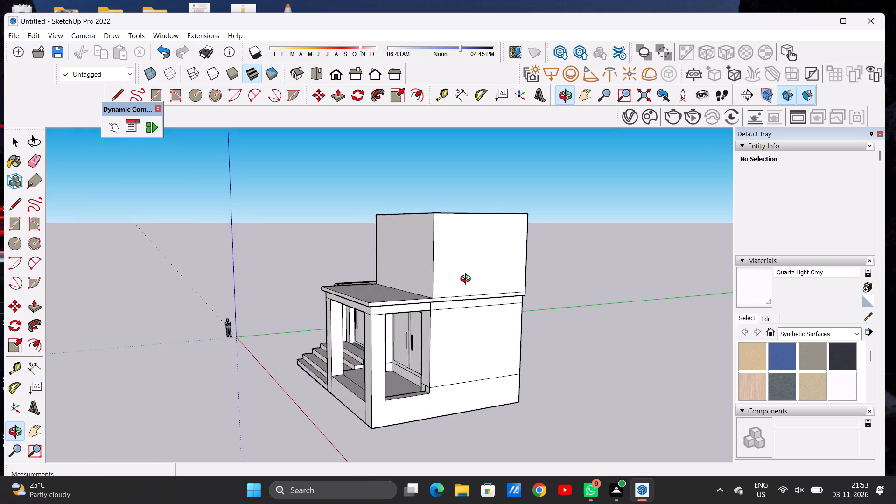
left_click_drag(493, 280, 400, 285)
scroll(469, 305, "up", 7)
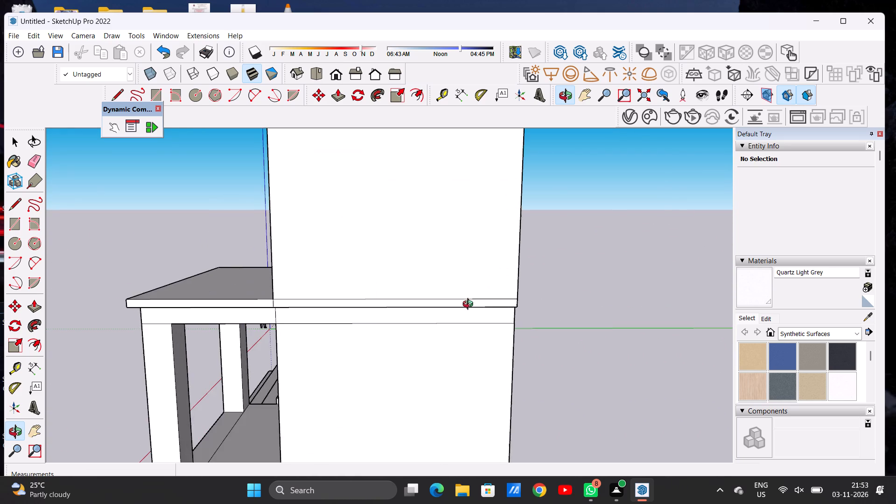
left_click_drag(503, 309, 260, 292)
scroll(221, 298, "up", 5)
left_click_drag(236, 298, 273, 276)
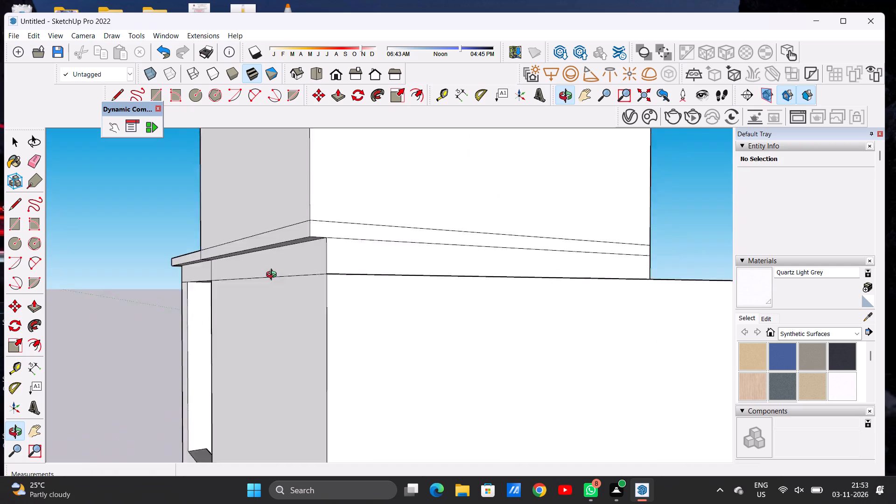
left_click_drag(273, 276, 331, 331)
scroll(332, 329, "down", 6)
scroll(355, 300, "down", 3)
scroll(355, 300, "up", 1)
scroll(355, 300, "down", 1)
scroll(355, 300, "up", 3)
scroll(355, 300, "down", 3)
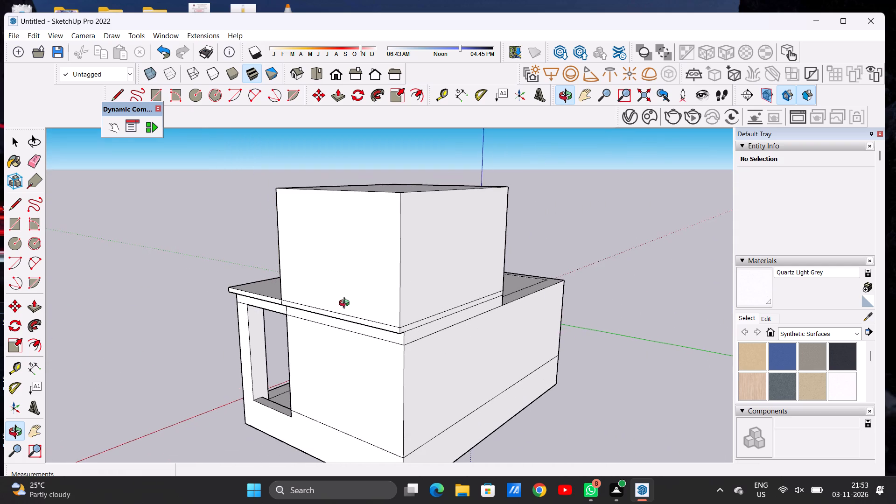
left_click_drag(354, 308, 476, 314)
left_click_drag(336, 304, 481, 303)
left_click_drag(406, 305, 508, 296)
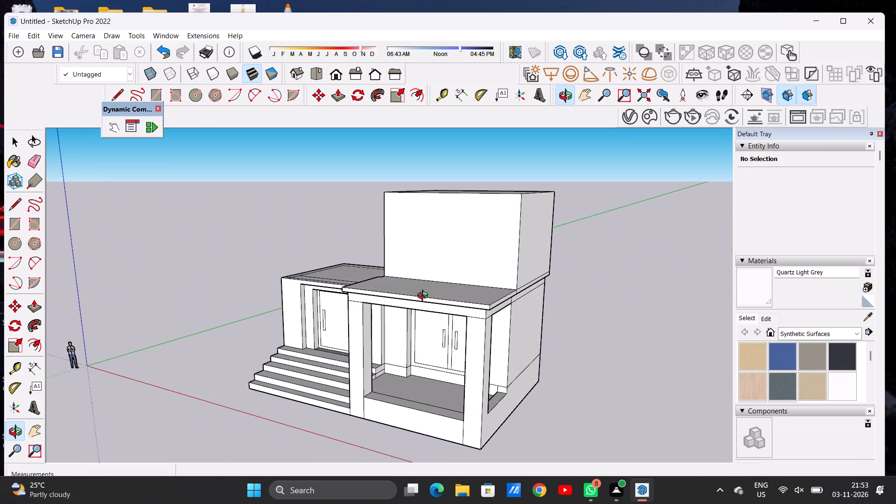
scroll(385, 283, "down", 7)
left_click_drag(384, 301, 485, 275)
left_click(484, 272)
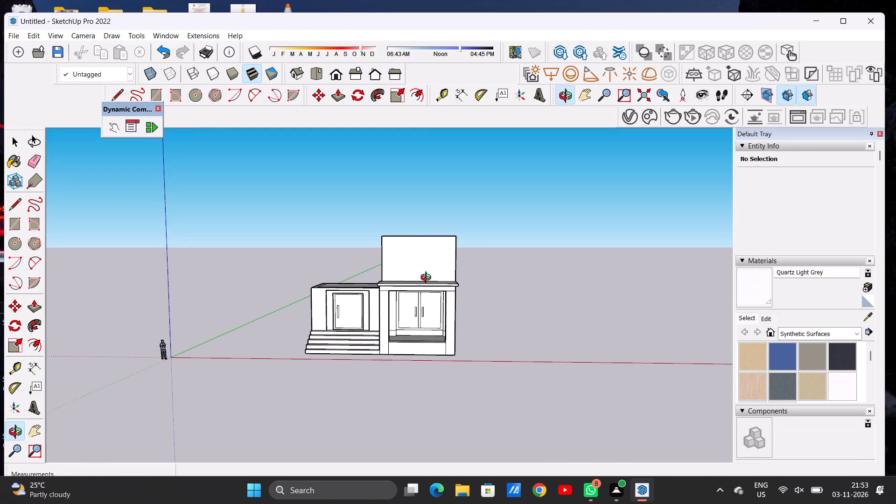
scroll(428, 279, "up", 7)
scroll(413, 290, "down", 5)
left_click_drag(386, 283, 391, 313)
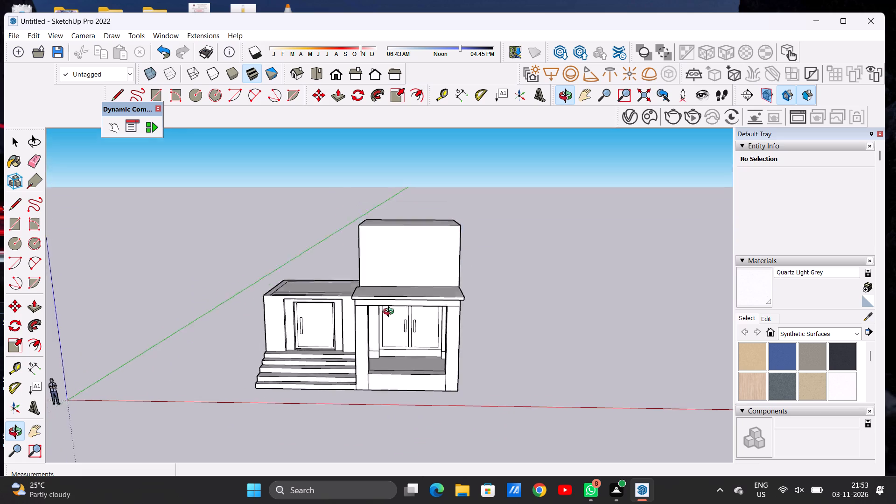
left_click_drag(391, 313, 395, 354)
left_click_drag(362, 296, 337, 284)
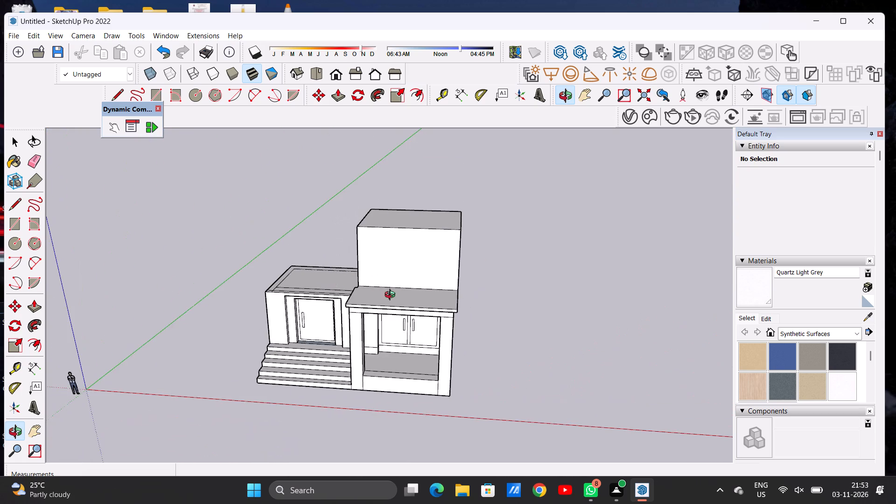
Push the upper block's outer side face on the porch side inward about 9 5/16", aligning it with the wall below.
left_click_drag(454, 301, 310, 295)
scroll(433, 302, "up", 20)
scroll(433, 302, "up", 1)
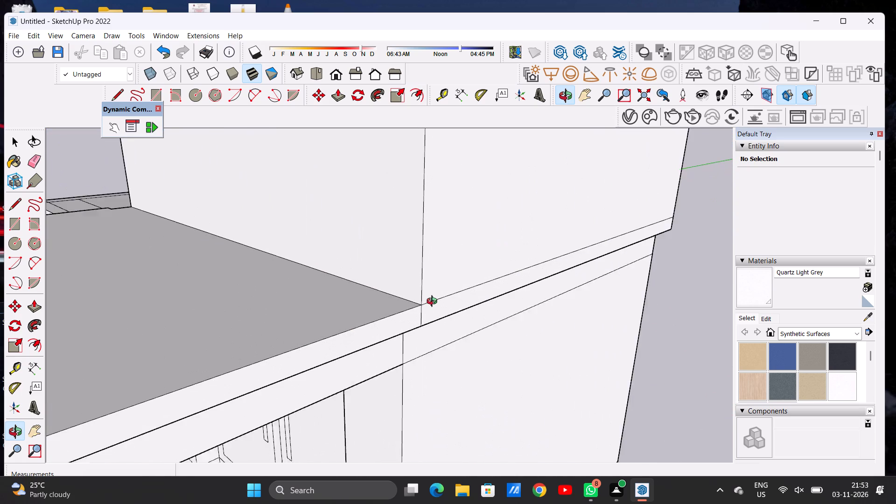
scroll(434, 302, "up", 1)
key("p")
left_click(428, 289)
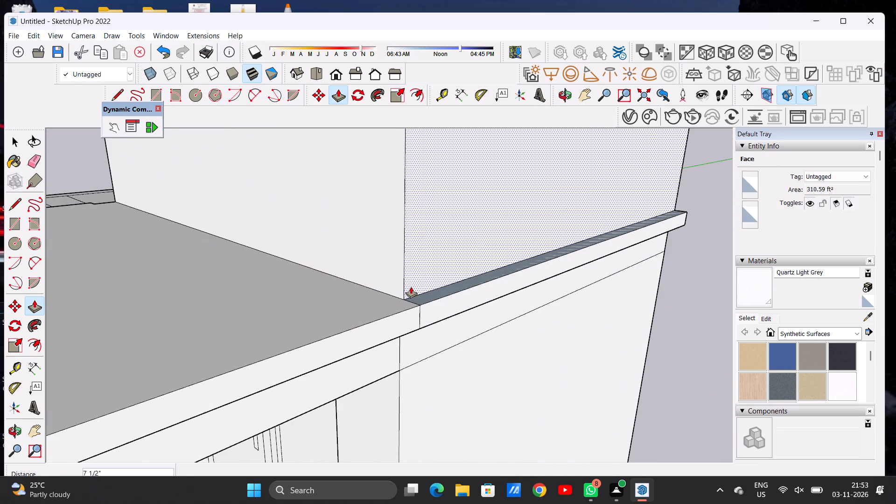
left_click(393, 351)
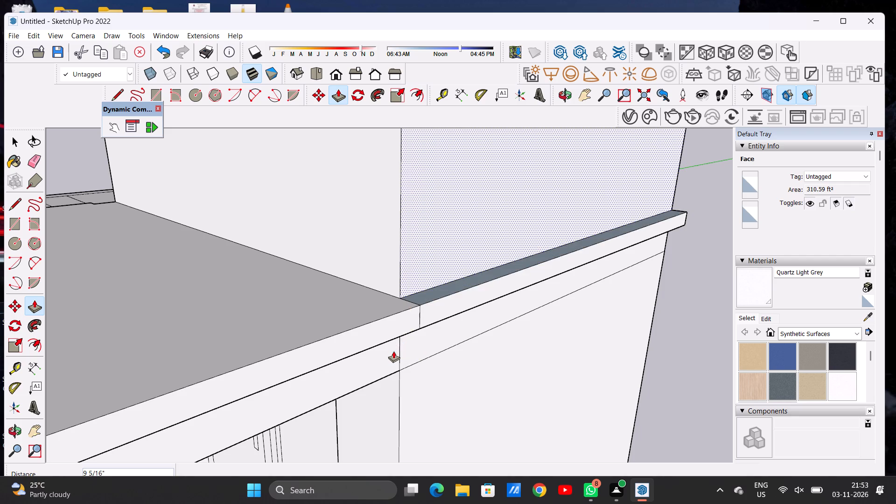
key("space")
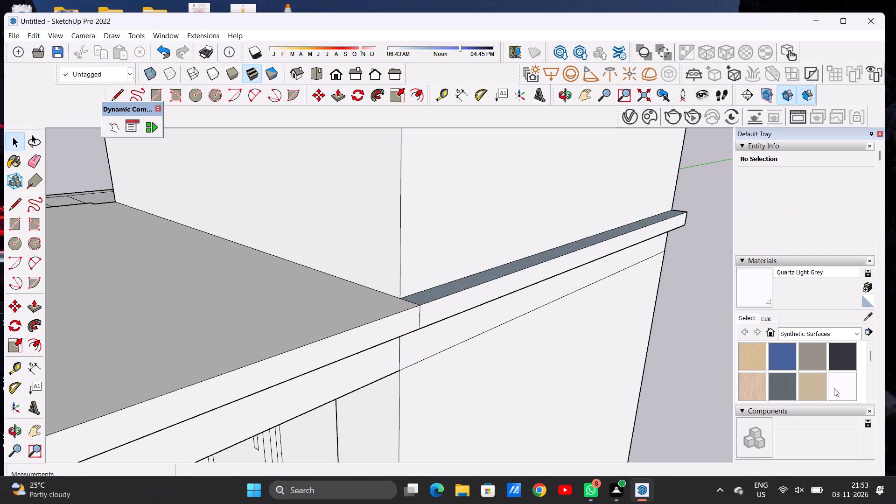
Paint the narrow roof ledge exposed beside the upper block with Quartz Light Grey.
left_click(834, 388)
left_click(426, 297)
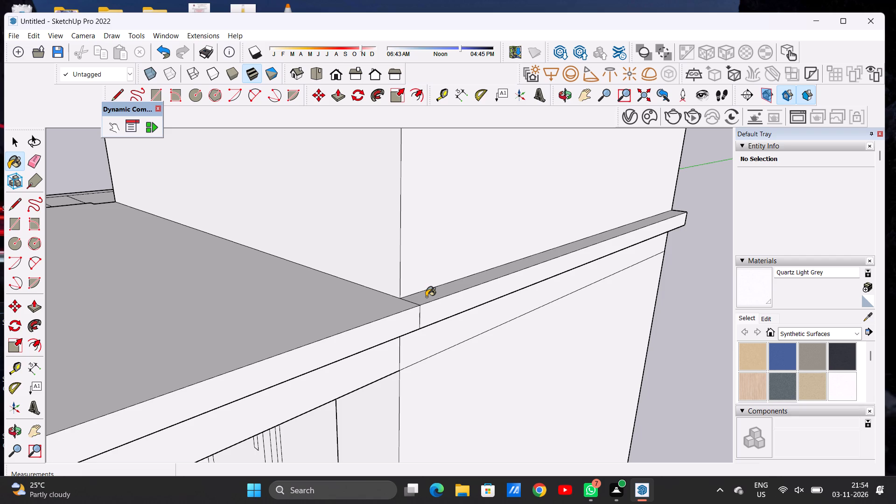
scroll(417, 295, "down", 11)
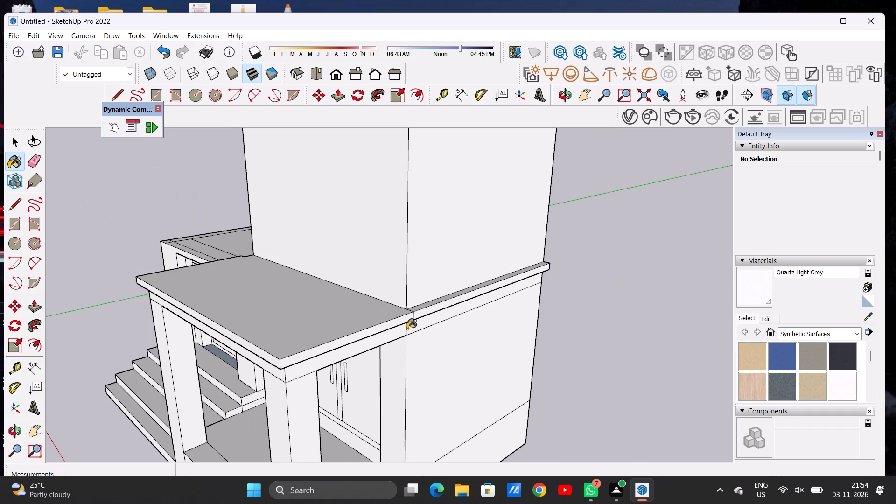
key("space")
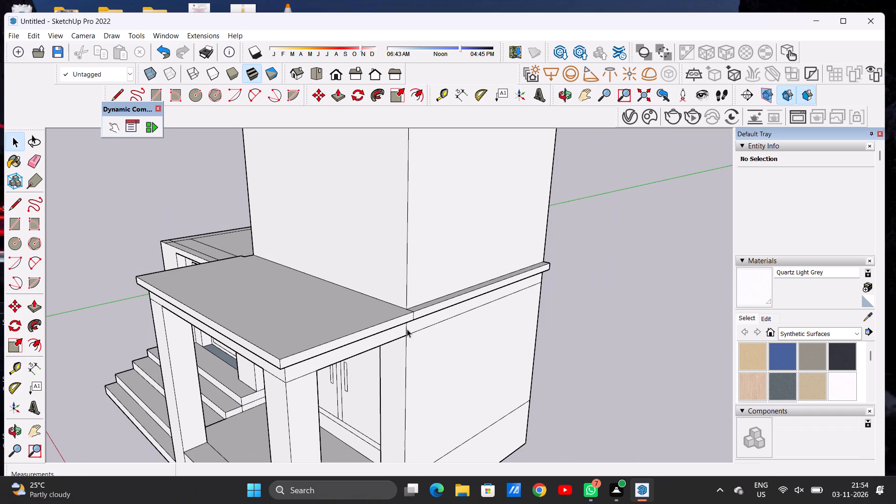
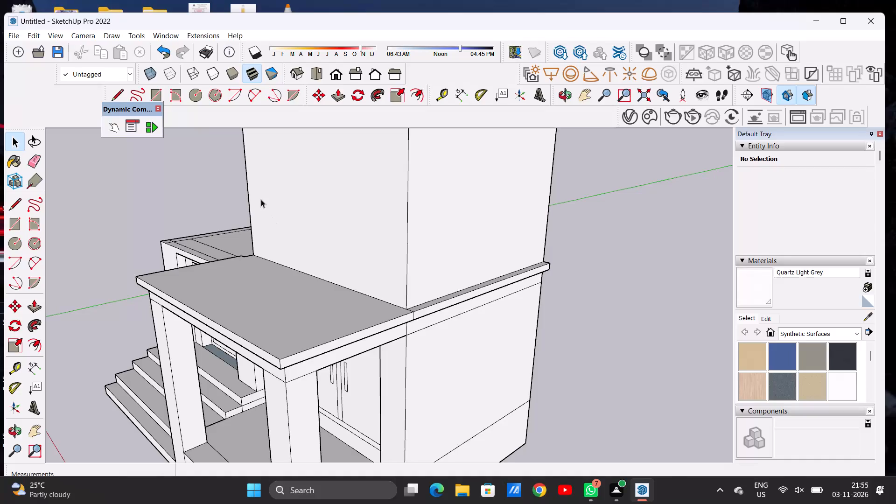
Examine the building's front, side and roof, focusing on the blank front wall of the upper block.
scroll(313, 233, "down", 20)
scroll(313, 233, "down", 14)
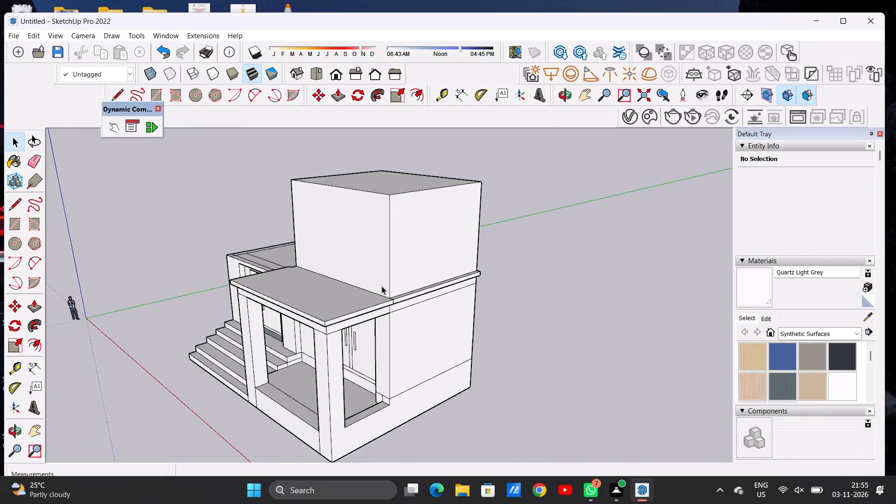
scroll(382, 286, "down", 10)
scroll(366, 280, "up", 9)
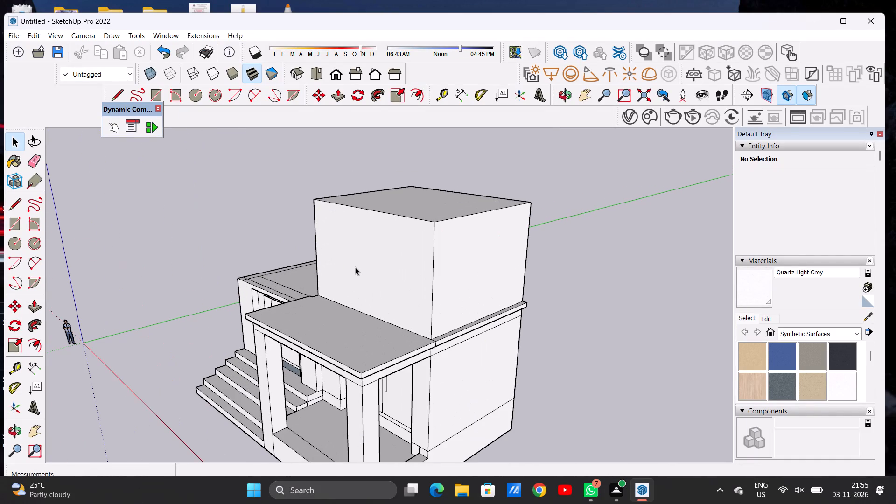
key("o")
left_click_drag(354, 281, 522, 266)
scroll(366, 277, "down", 3)
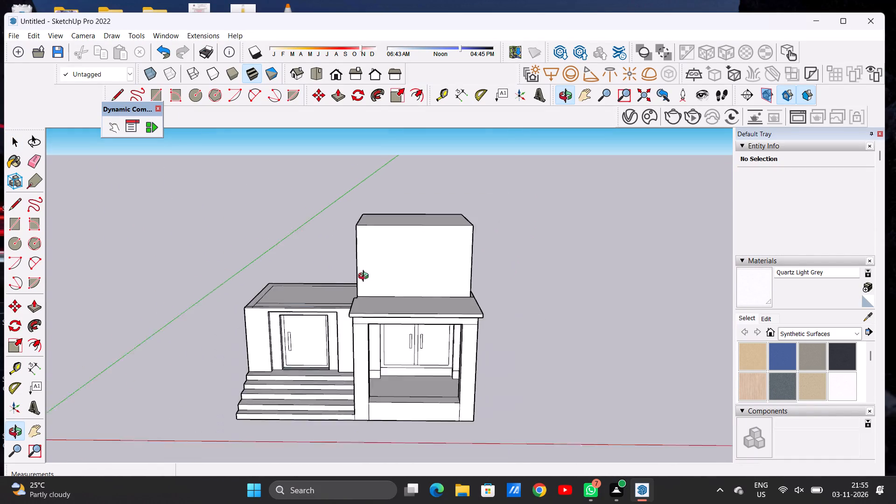
scroll(365, 277, "down", 3)
left_click_drag(444, 277, 425, 253)
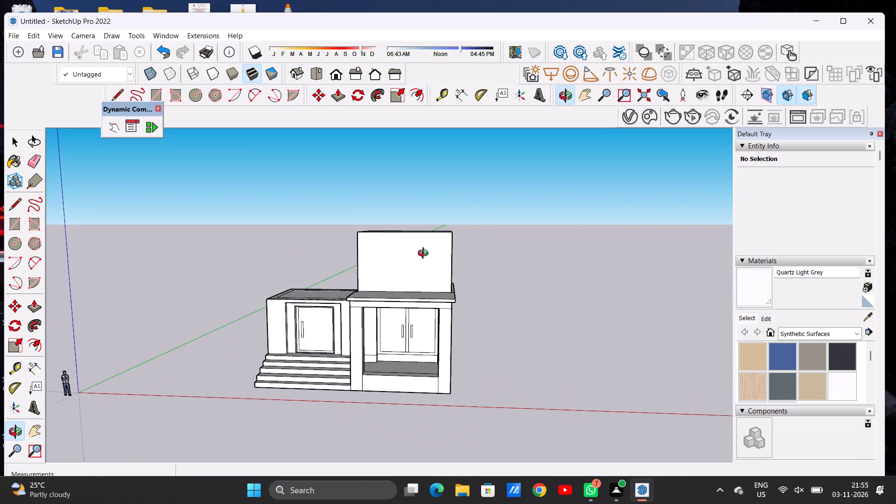
scroll(388, 256, "up", 2)
scroll(388, 256, "down", 1)
scroll(388, 256, "up", 4)
scroll(407, 259, "down", 7)
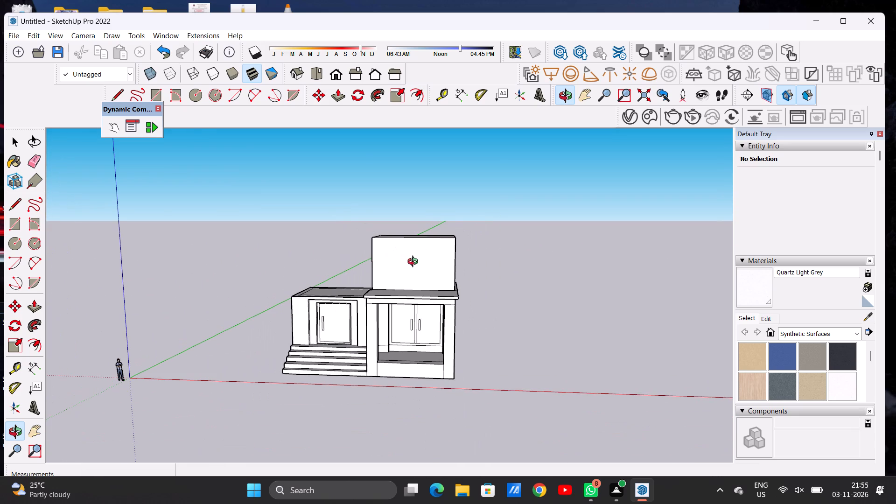
scroll(415, 263, "up", 2)
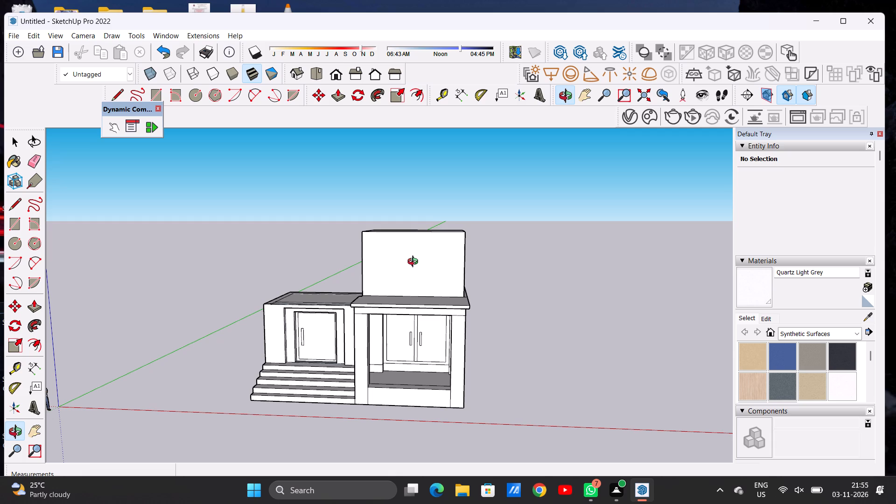
scroll(436, 252, "down", 14)
scroll(404, 252, "up", 6)
scroll(400, 260, "down", 2)
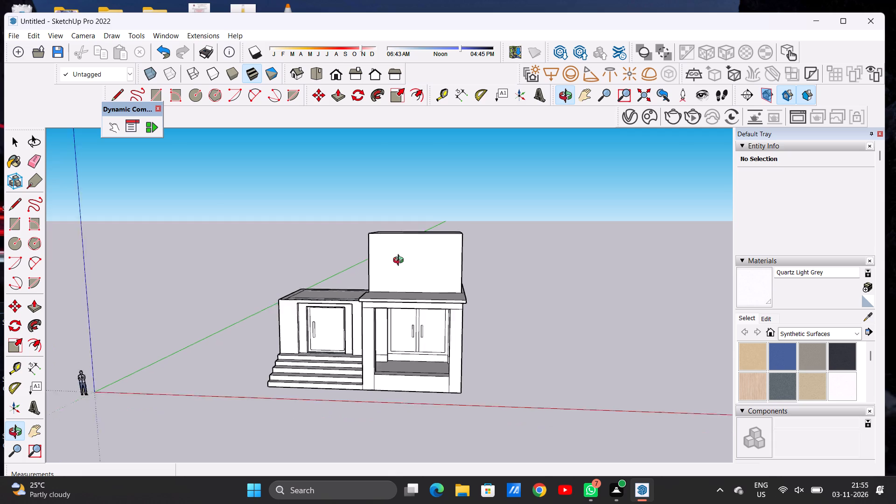
scroll(400, 261, "down", 14)
scroll(410, 270, "up", 5)
scroll(406, 270, "down", 1)
scroll(406, 270, "up", 1)
scroll(406, 270, "down", 1)
scroll(406, 270, "up", 1)
scroll(406, 270, "down", 1)
scroll(406, 270, "up", 13)
left_click_drag(352, 273, 474, 253)
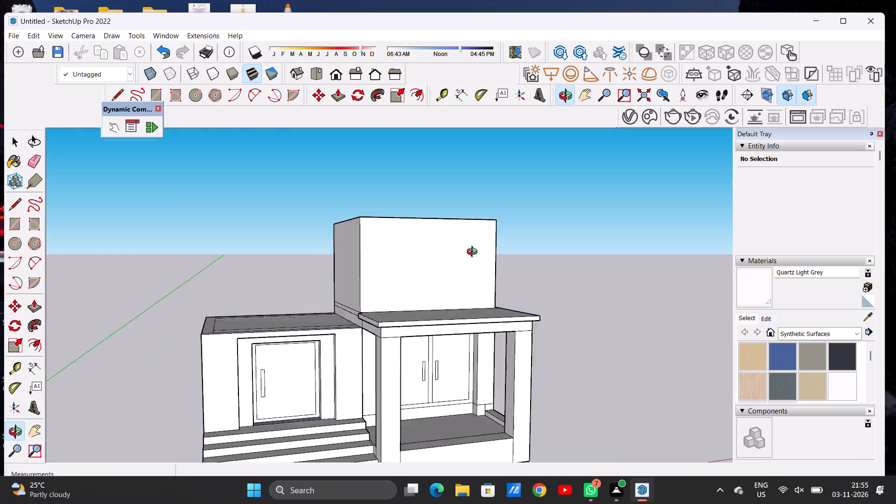
left_click_drag(474, 253, 371, 268)
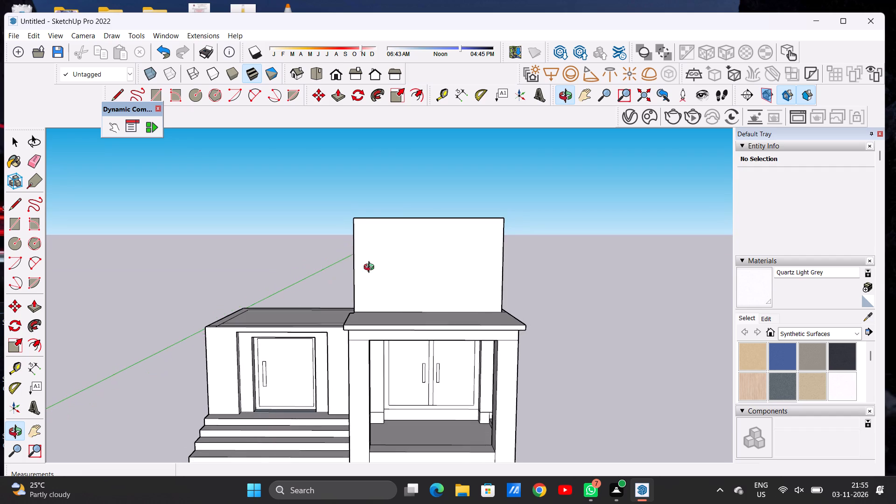
left_click_drag(371, 268, 371, 271)
scroll(326, 278, "down", 5)
scroll(387, 274, "up", 8)
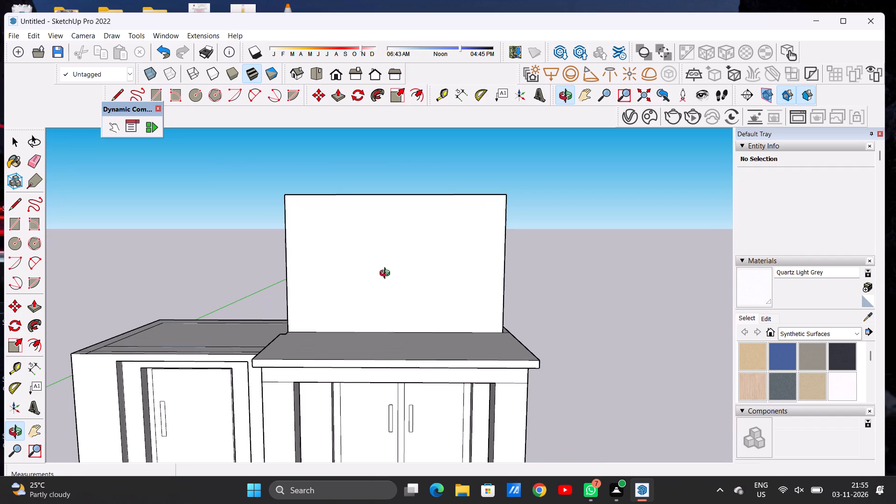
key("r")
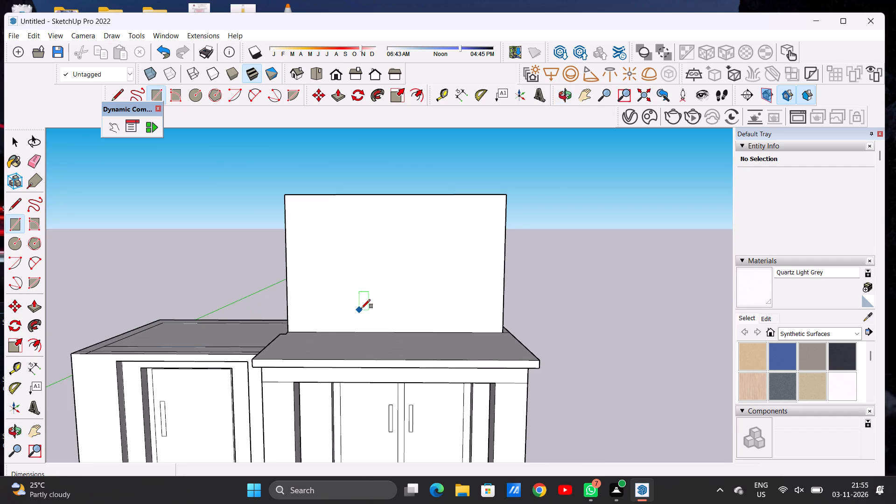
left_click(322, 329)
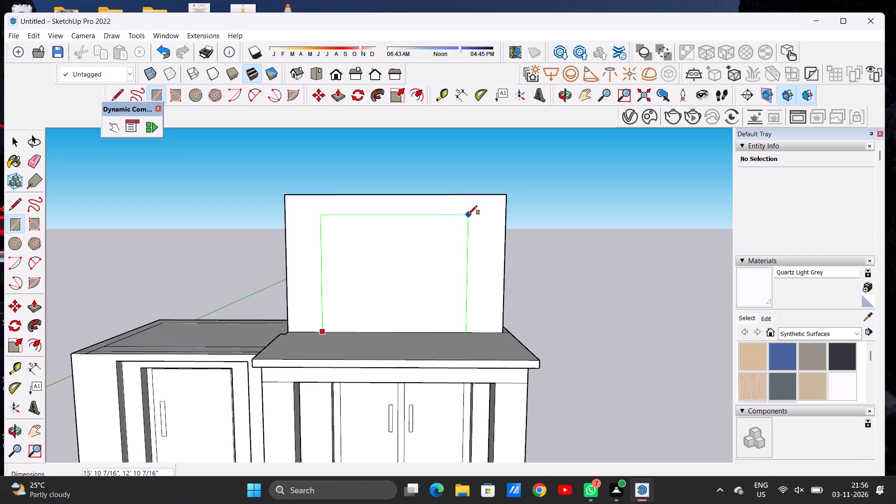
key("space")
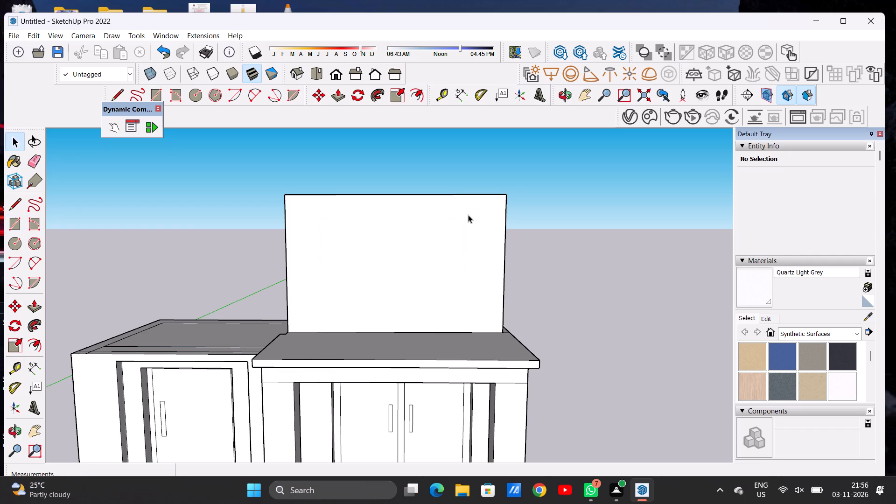
Draw a rectangle about 11' 2" by 13' 2" on the upper block's front wall, rising from its base edge.
key("r")
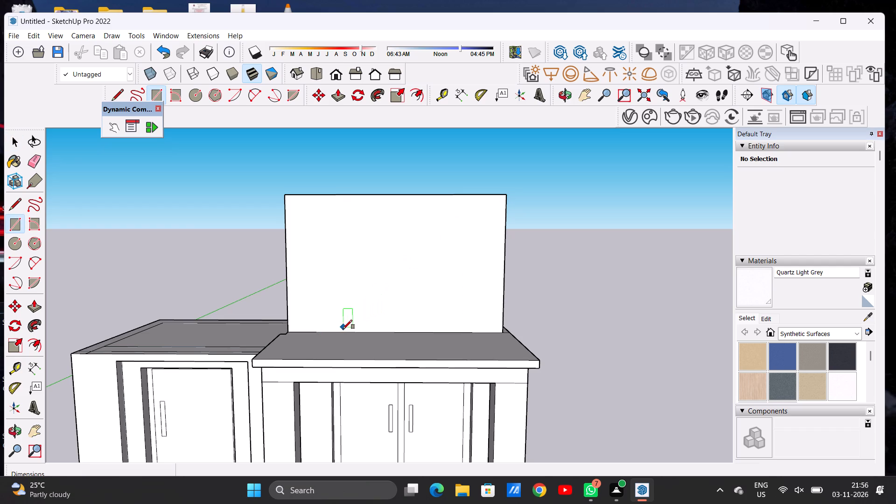
left_click(336, 330)
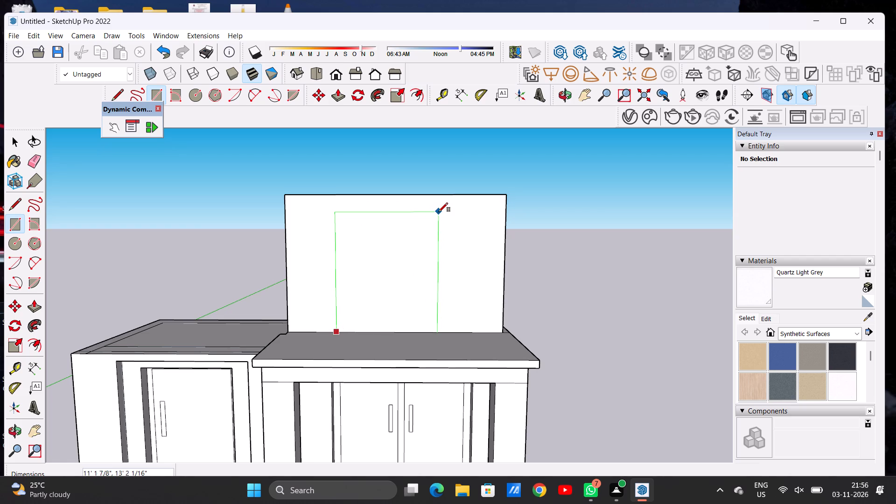
left_click(437, 210)
key("space")
scroll(363, 305, "down", 4)
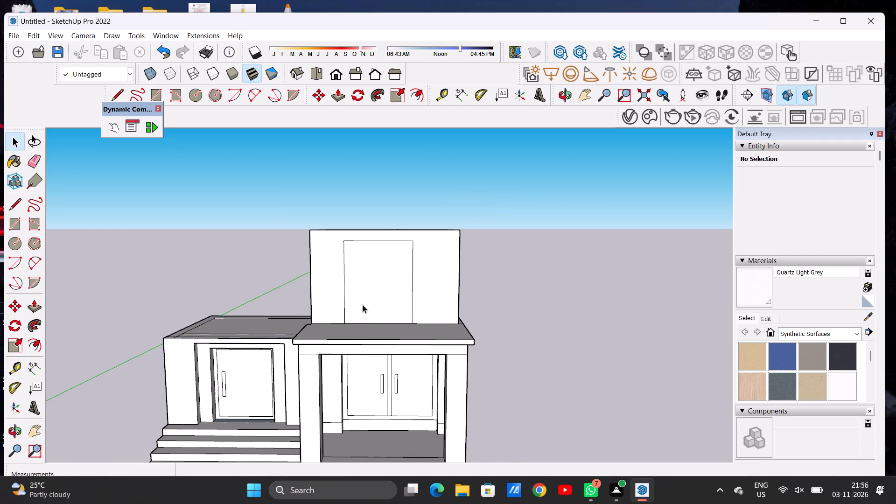
scroll(386, 294, "up", 2)
scroll(386, 294, "down", 1)
scroll(386, 294, "up", 1)
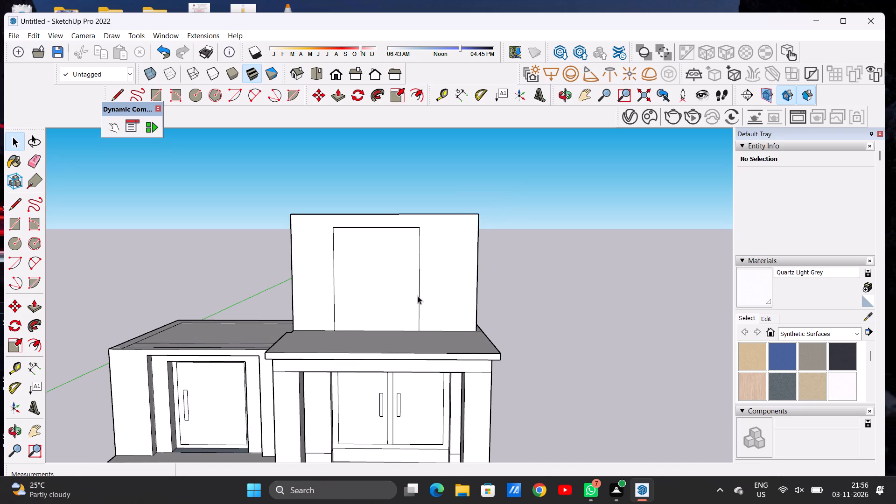
Examine the upper block's side wall and the narrow ledge beside it where it meets the porch roof.
key("o")
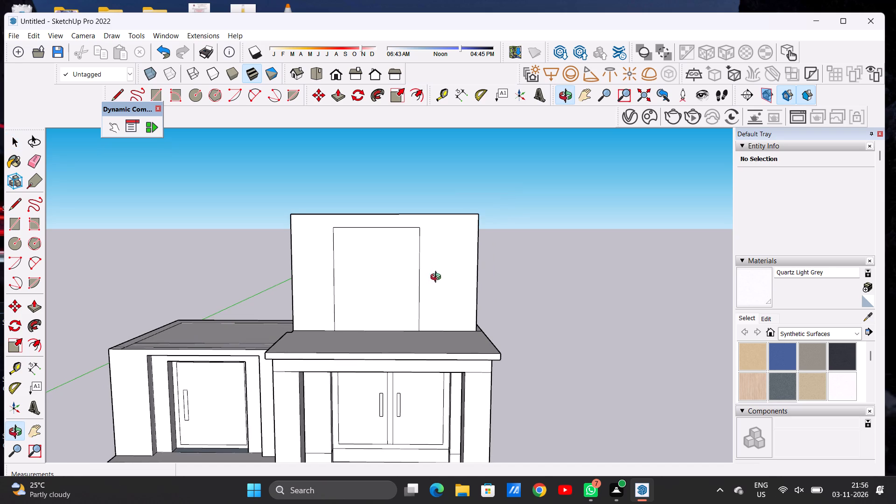
left_click_drag(491, 286, 373, 345)
scroll(501, 263, "down", 6)
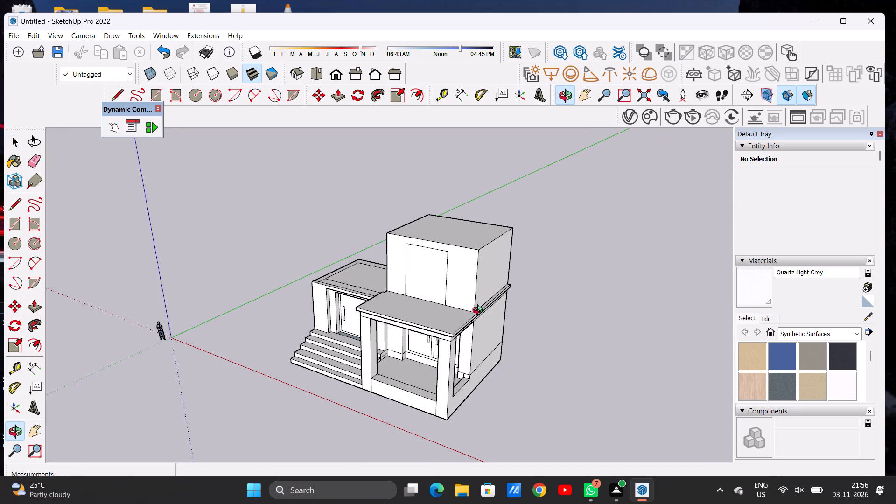
scroll(456, 343, "up", 6)
left_click_drag(485, 319, 477, 381)
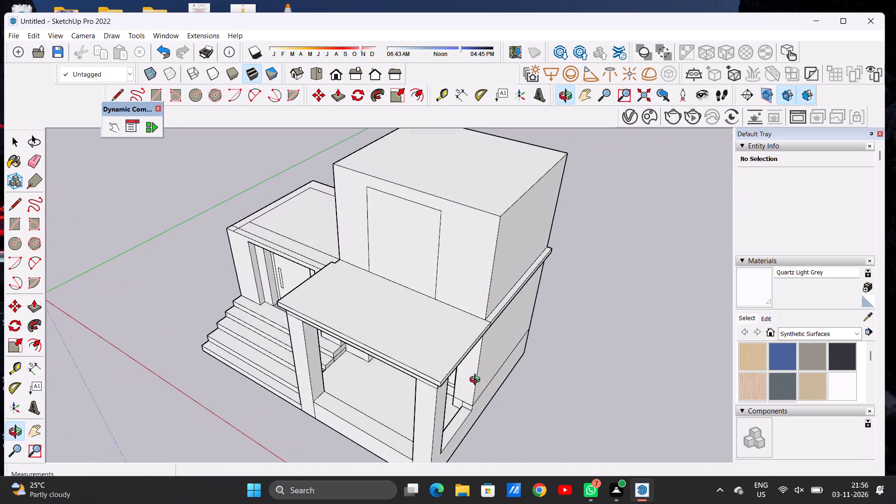
left_click_drag(477, 381, 479, 389)
scroll(477, 336, "up", 9)
scroll(551, 323, "down", 15)
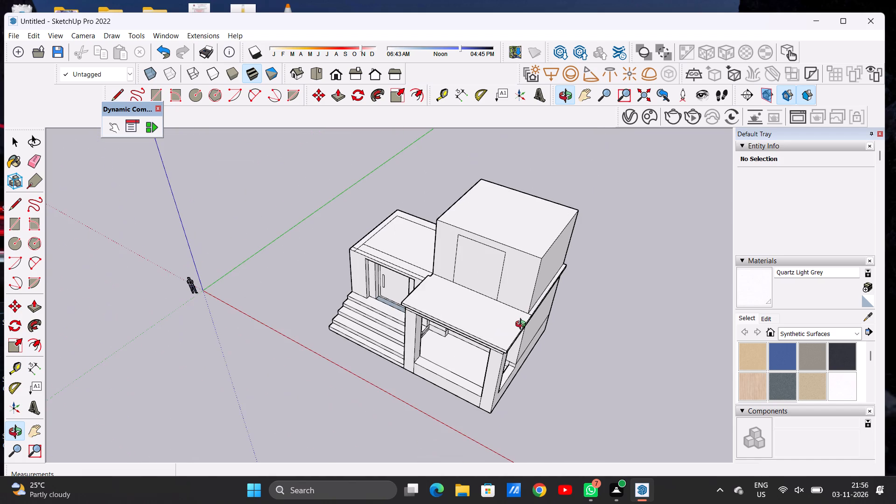
left_click_drag(516, 325, 565, 286)
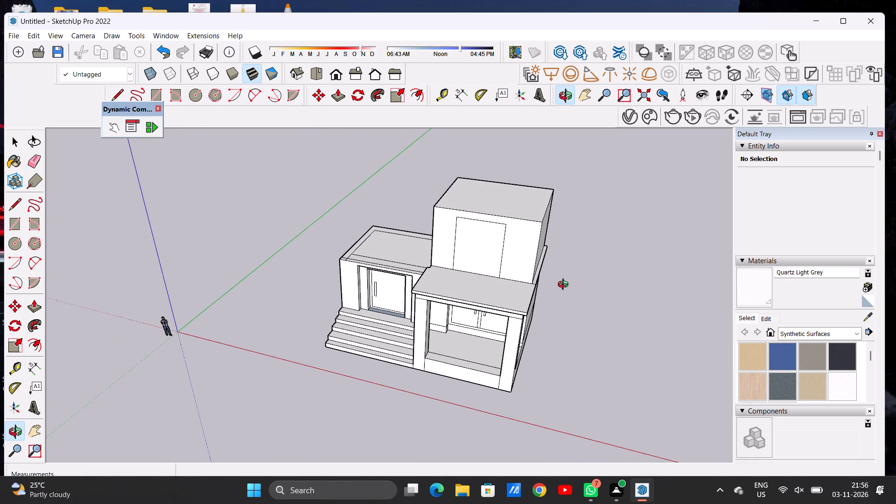
left_click_drag(565, 286, 595, 313)
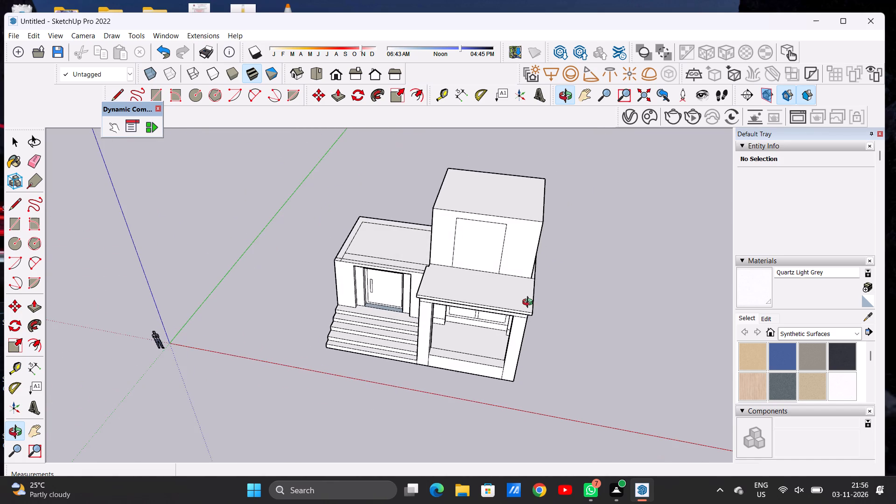
scroll(531, 302, "up", 6)
left_click_drag(533, 290, 429, 311)
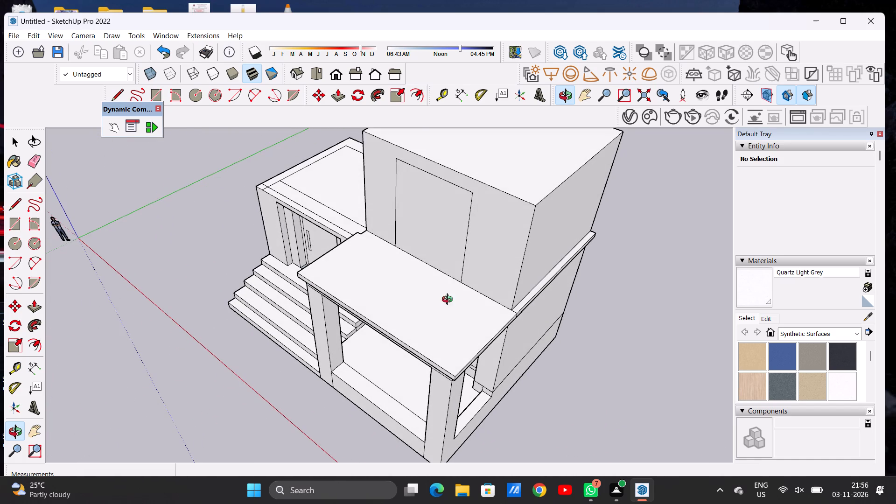
scroll(497, 300, "up", 6)
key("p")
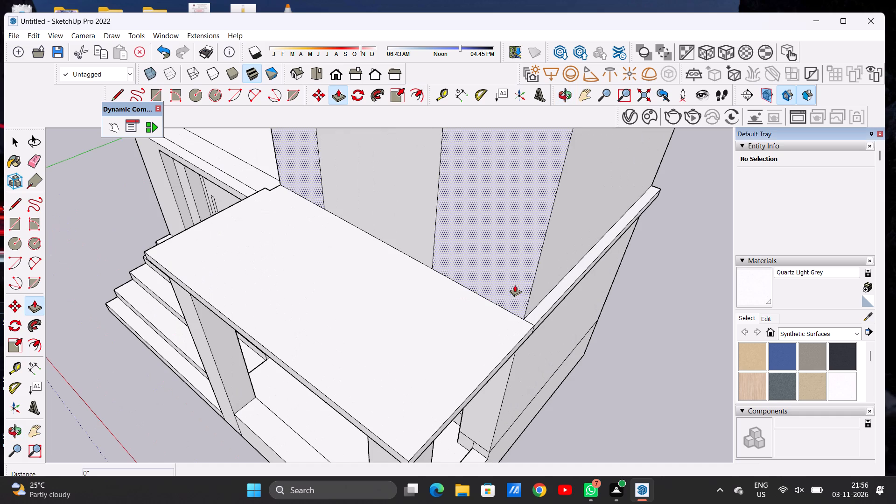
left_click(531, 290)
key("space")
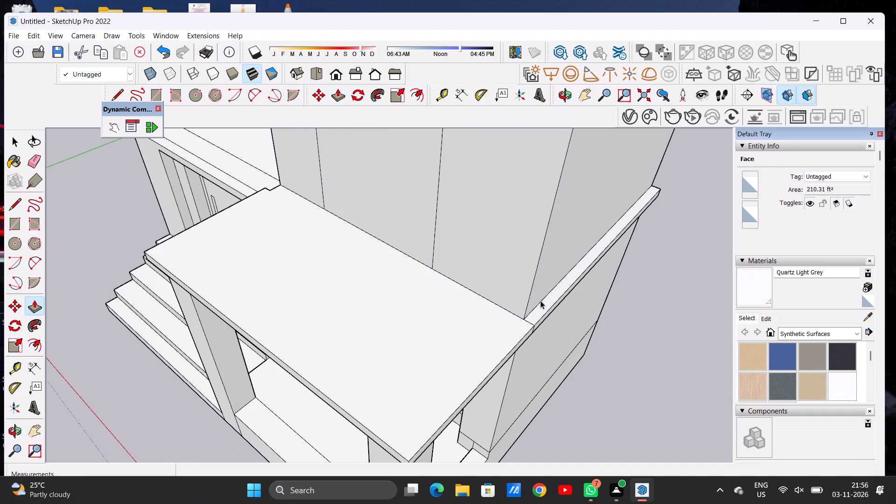
Push/Pull the upper block's side wall outward about 9 5/16", flush with the outer edge of the ledge below.
key("p")
scroll(540, 300, "up", 3)
left_click(531, 291)
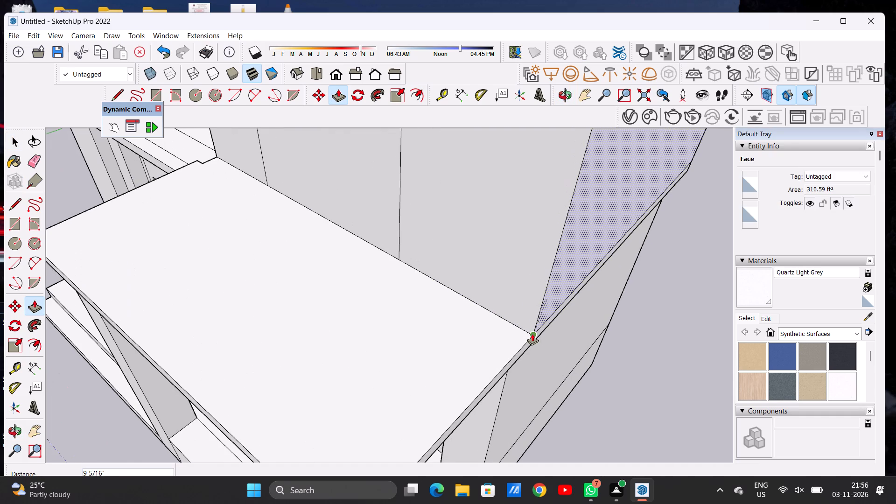
left_click(532, 334)
key("space")
Examine the whole building from the front, checking the rectangle's placement on the widened upper wall.
scroll(478, 344, "down", 9)
key("o")
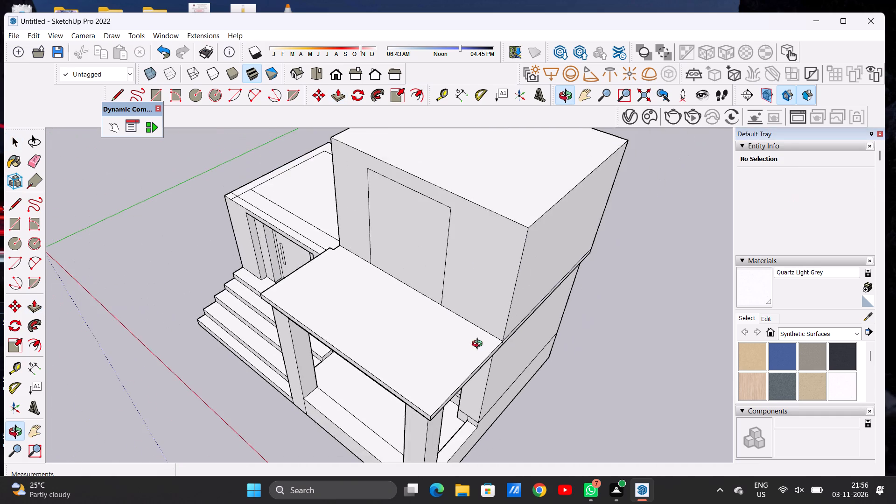
scroll(470, 314, "down", 7)
left_click_drag(462, 317, 572, 213)
scroll(415, 296, "down", 2)
scroll(416, 304, "up", 1)
scroll(417, 305, "down", 4)
scroll(434, 258, "up", 3)
scroll(434, 258, "down", 1)
scroll(434, 258, "up", 2)
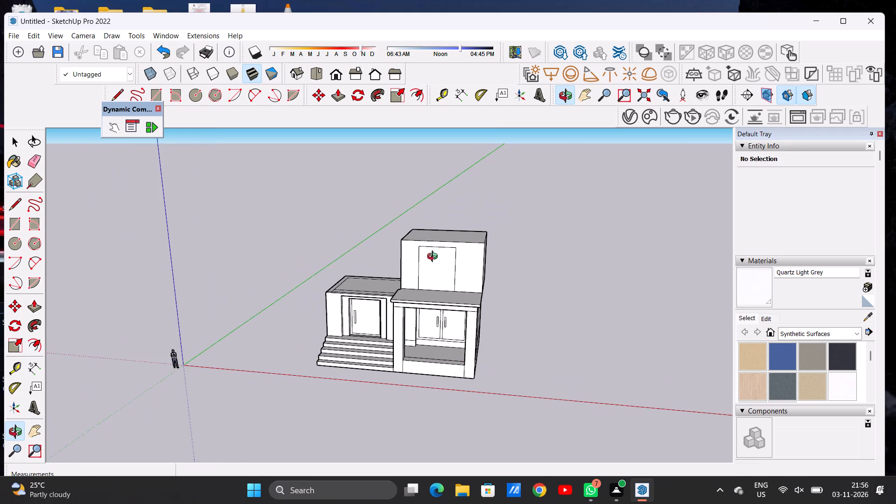
scroll(434, 258, "up", 6)
left_click_drag(446, 293, 474, 257)
left_click_drag(468, 245, 462, 251)
scroll(395, 278, "down", 3)
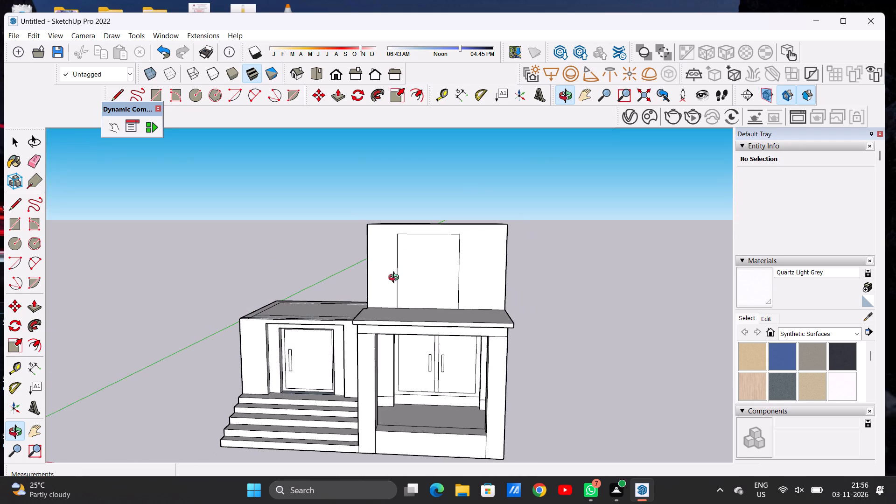
scroll(396, 279, "down", 2)
scroll(428, 272, "up", 3)
scroll(428, 272, "down", 1)
scroll(428, 272, "up", 4)
Move the rectangle with its edges slightly along the upper front wall's base toward the wall's centre.
key("space")
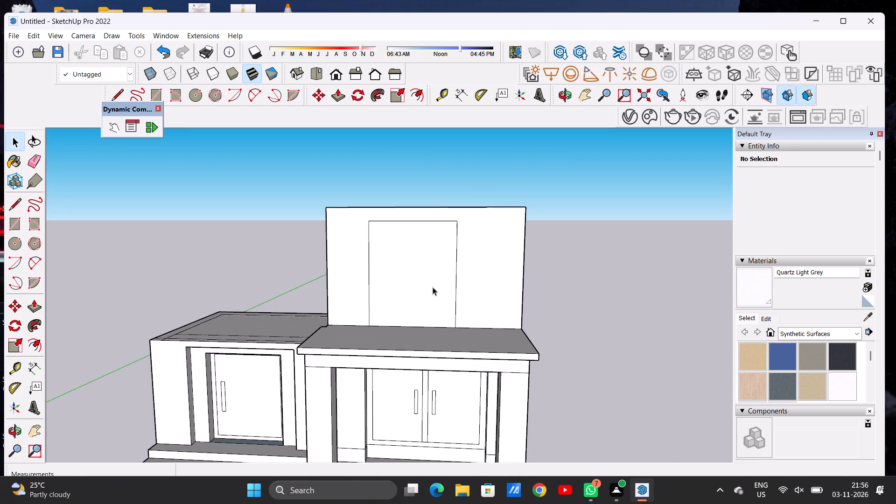
double_click(433, 288)
key("m")
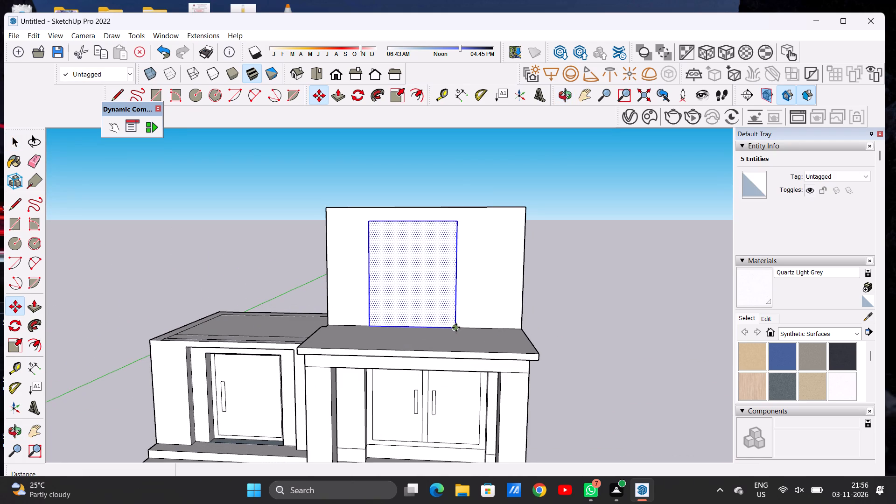
left_click(456, 328)
left_click(462, 328)
key("space")
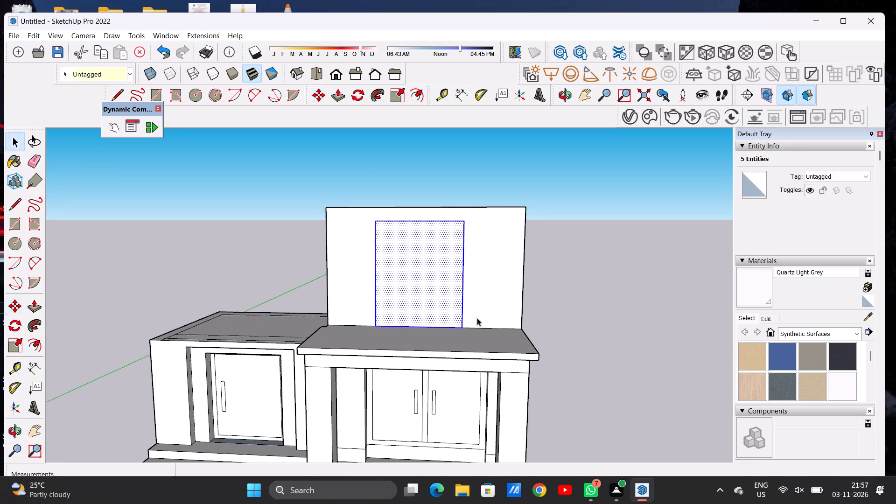
left_click(582, 250)
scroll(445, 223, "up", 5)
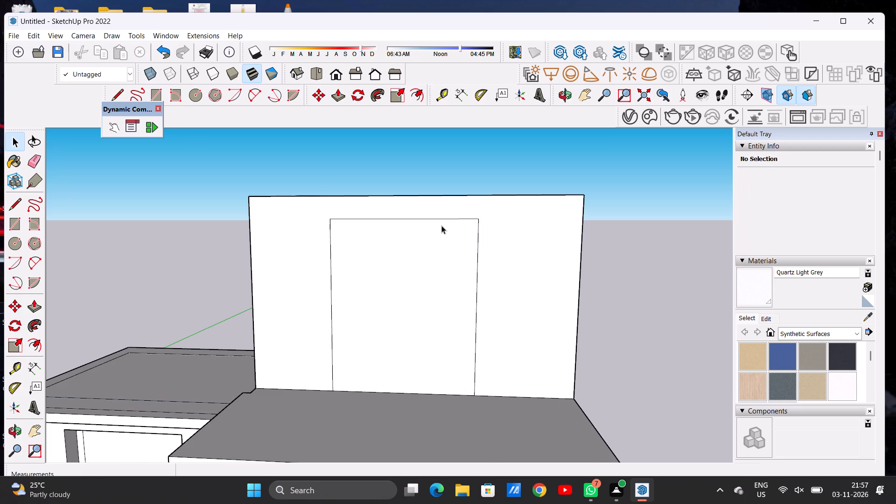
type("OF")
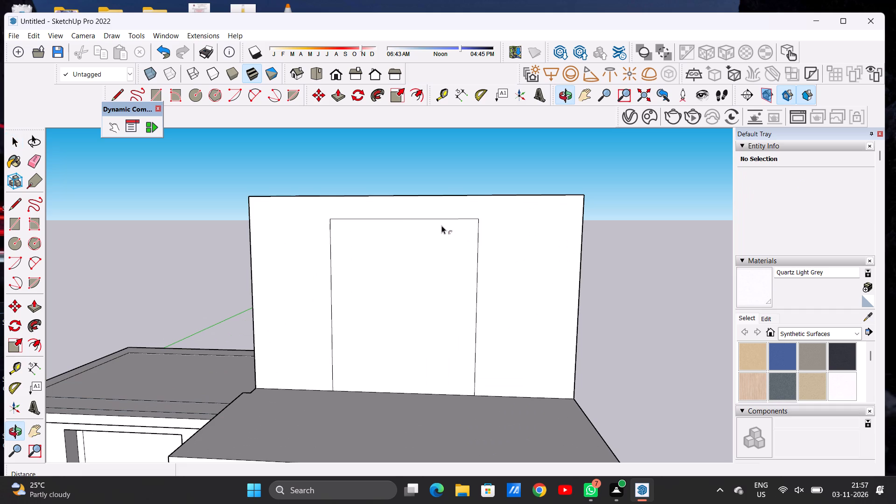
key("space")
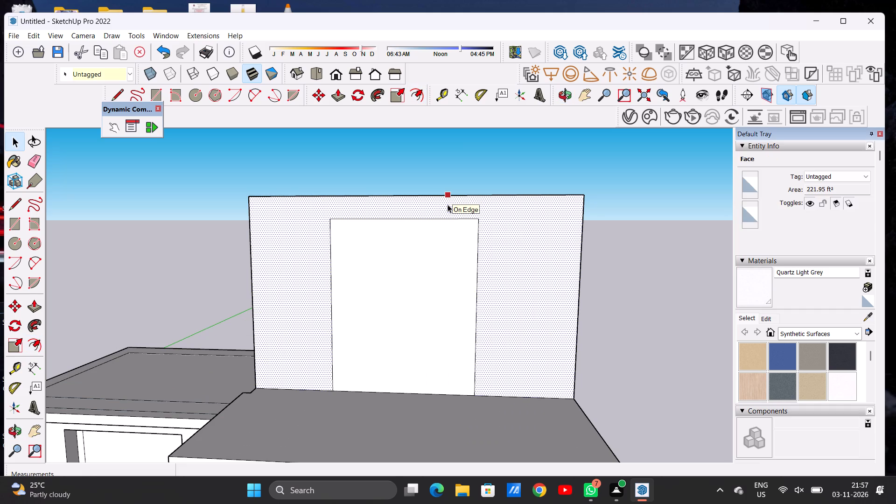
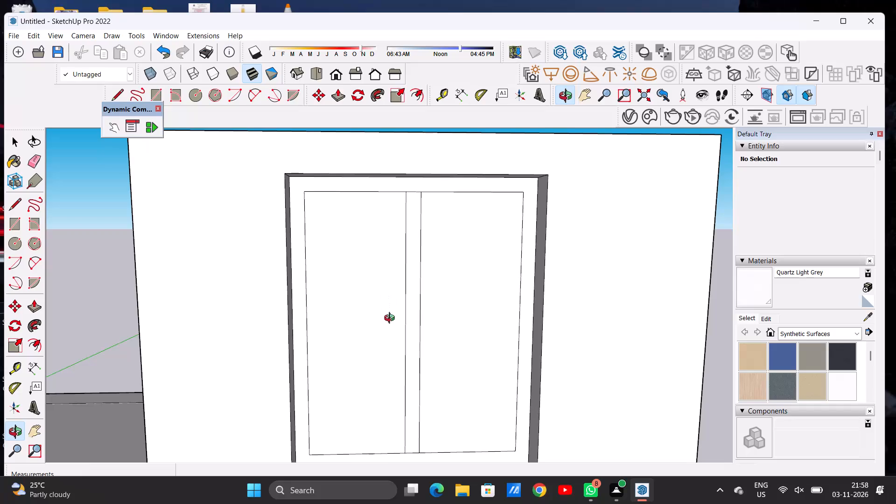
Examine the recessed double-panel opening in the upper front wall and its placement above the porch.
scroll(392, 320, "down", 10)
scroll(368, 339, "up", 2)
scroll(369, 339, "down", 11)
scroll(372, 348, "down", 11)
scroll(383, 340, "up", 1)
scroll(384, 340, "down", 13)
scroll(396, 364, "up", 12)
scroll(396, 358, "down", 1)
scroll(396, 358, "up", 1)
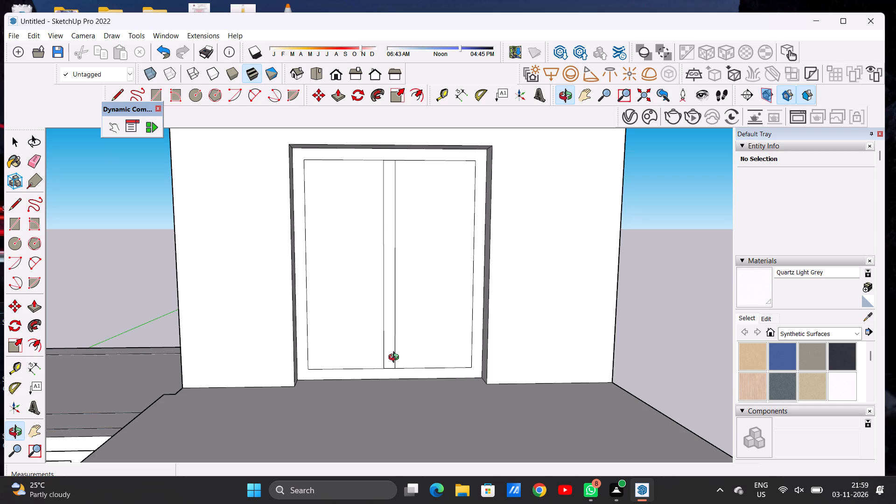
scroll(373, 336, "down", 20)
scroll(373, 336, "down", 3)
scroll(396, 362, "up", 1)
scroll(396, 362, "down", 2)
scroll(396, 362, "up", 1)
scroll(396, 361, "down", 18)
scroll(392, 346, "up", 9)
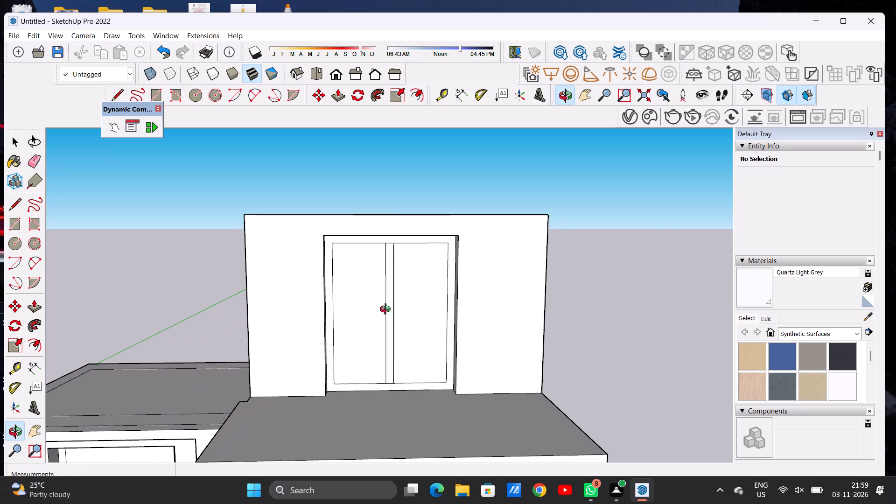
scroll(387, 310, "up", 2)
scroll(392, 298, "down", 13)
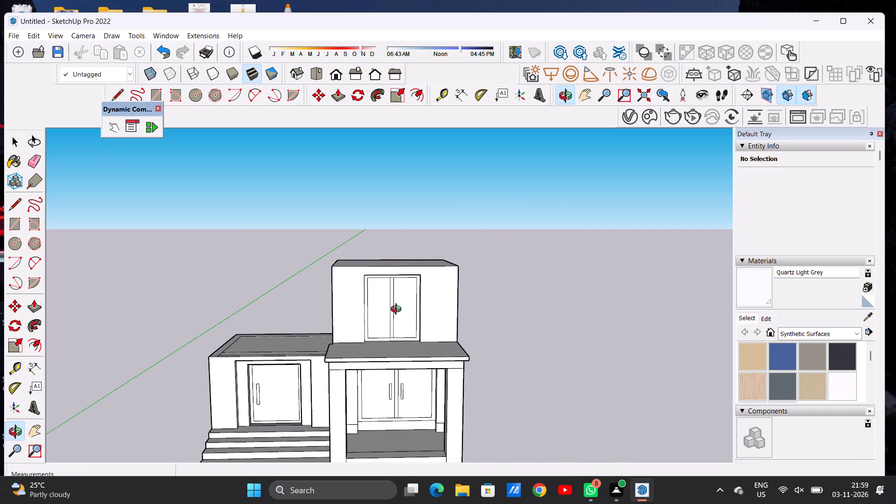
scroll(398, 310, "up", 5)
scroll(390, 325, "down", 5)
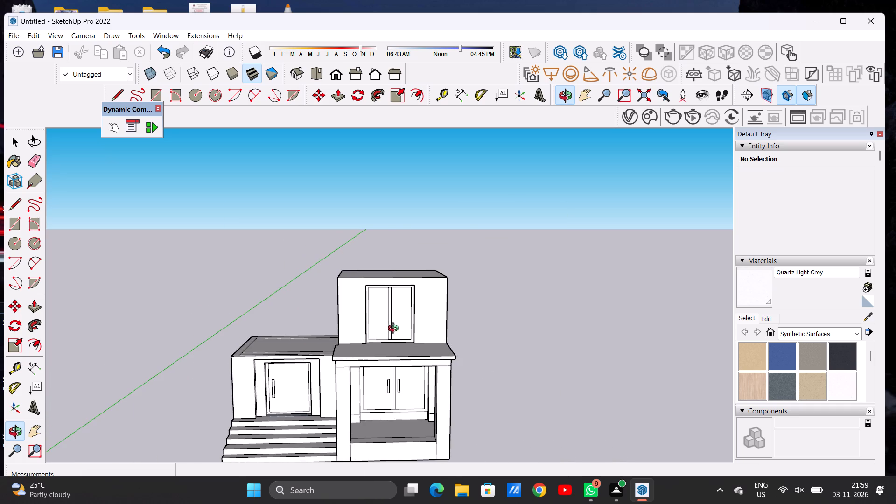
Draw a line about 11' 3" long across the porch roof, alongside its side edge, from the ledge near the upper block to the front edge.
left_click_drag(395, 346, 350, 405)
scroll(339, 345, "up", 2)
scroll(339, 345, "down", 1)
scroll(339, 345, "up", 9)
scroll(344, 344, "down", 1)
scroll(344, 344, "up", 2)
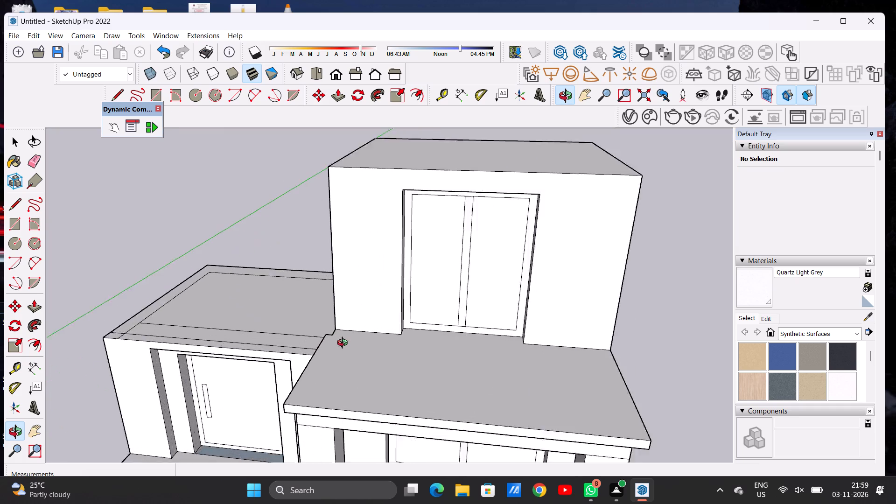
scroll(344, 344, "up", 3)
left_click_drag(352, 332, 353, 368)
scroll(371, 319, "down", 7)
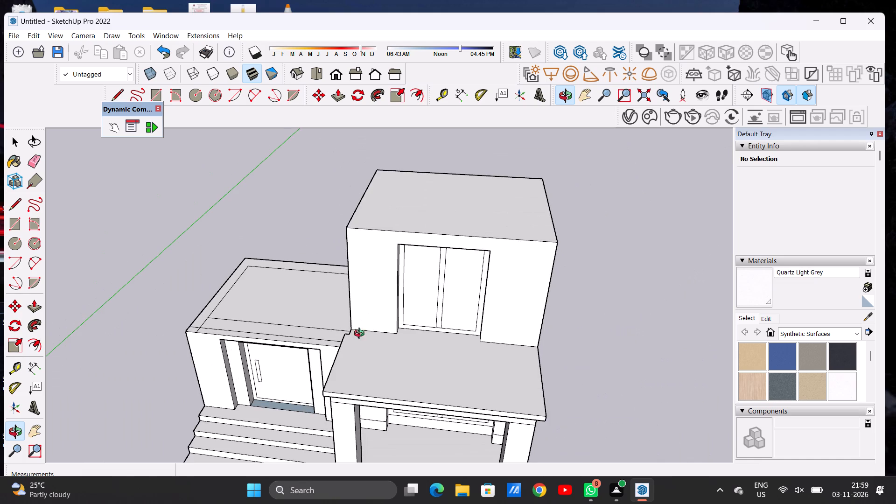
key("l")
scroll(348, 353, "up", 7)
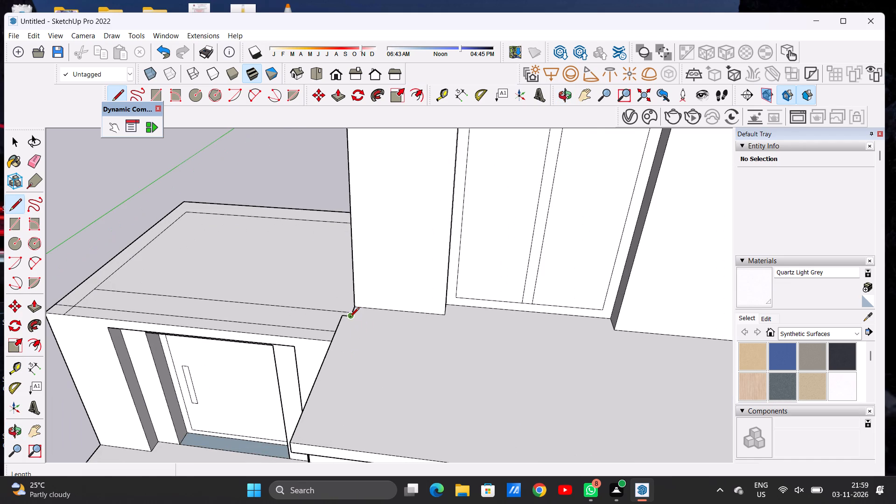
left_click(350, 318)
scroll(344, 355, "down", 4)
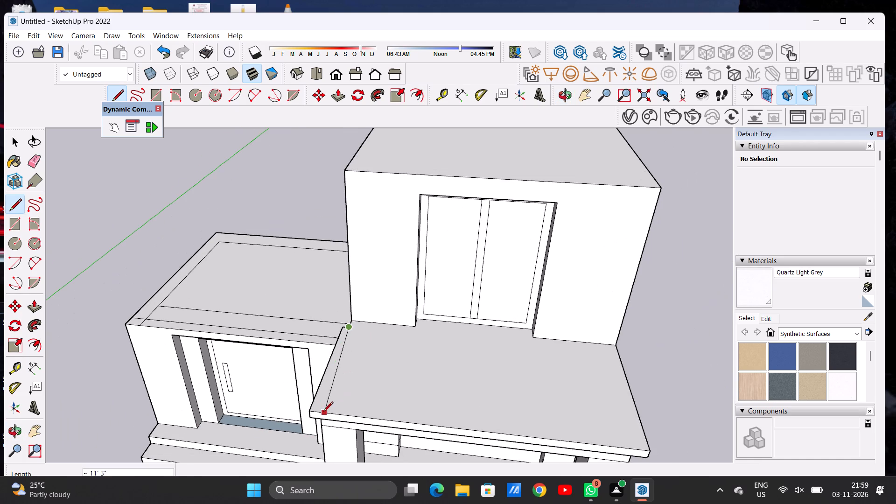
left_click(319, 411)
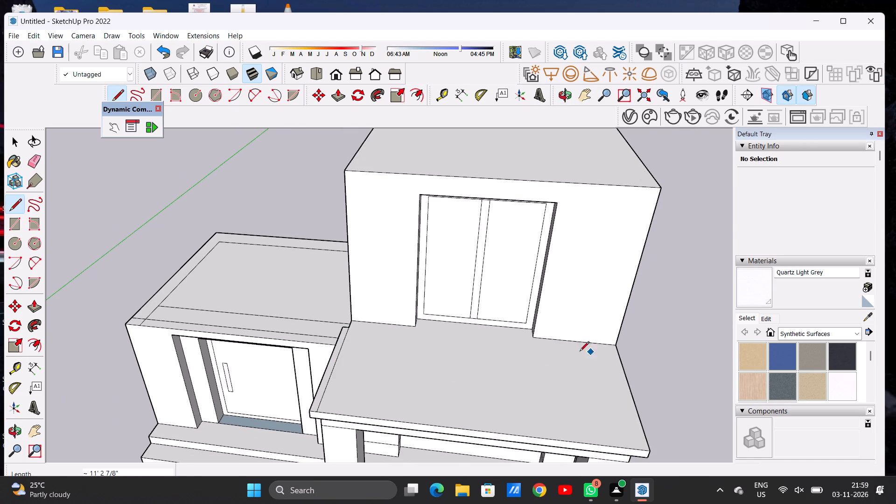
key("space")
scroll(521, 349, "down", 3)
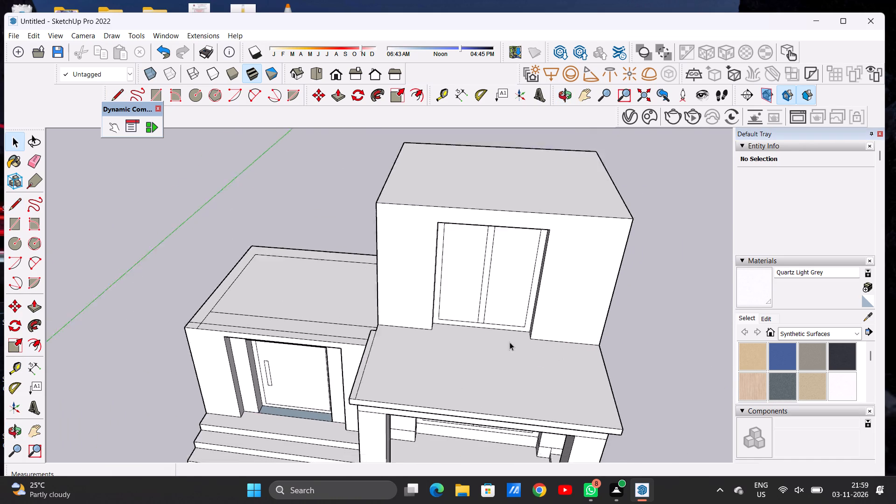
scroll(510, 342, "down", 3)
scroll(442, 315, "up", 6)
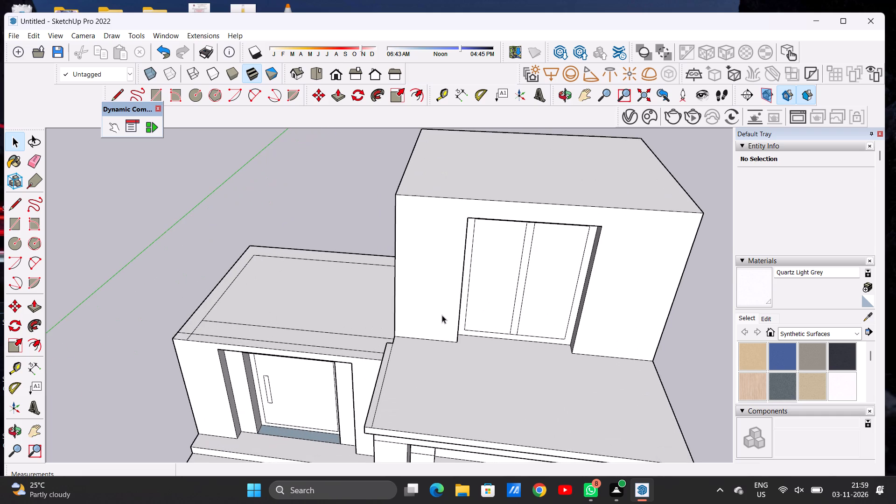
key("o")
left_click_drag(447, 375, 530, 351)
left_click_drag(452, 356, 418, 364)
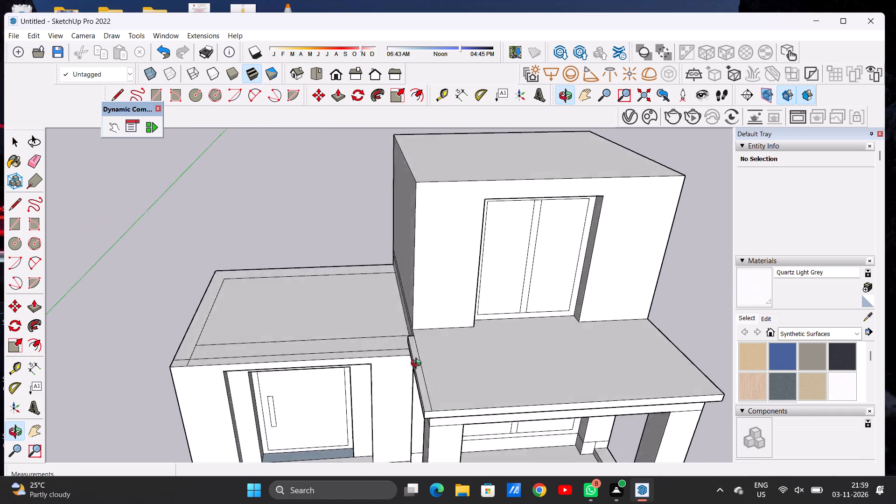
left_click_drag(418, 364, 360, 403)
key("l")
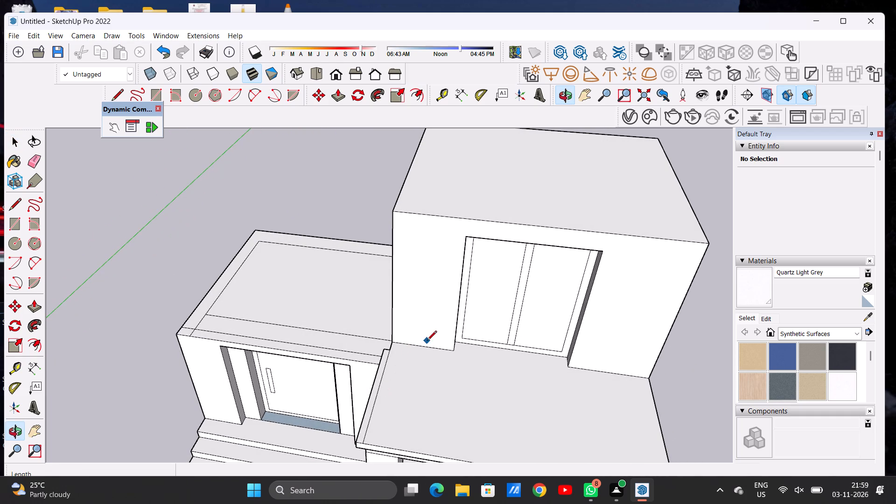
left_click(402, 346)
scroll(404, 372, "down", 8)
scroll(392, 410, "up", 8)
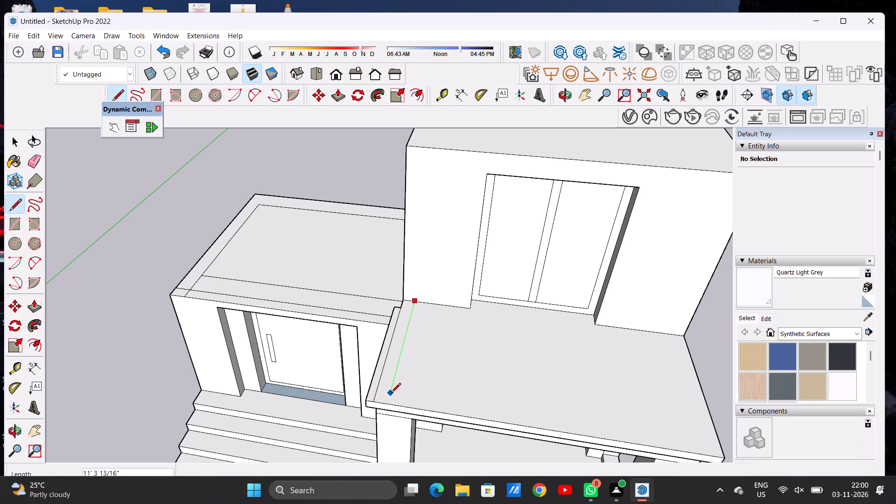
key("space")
Draw lines closing a small rectangle of about 2.5 sq ft at the porch roof's front corner, against the inset line and front edge.
scroll(393, 390, "down", 5)
scroll(388, 404, "up", 7)
key("l")
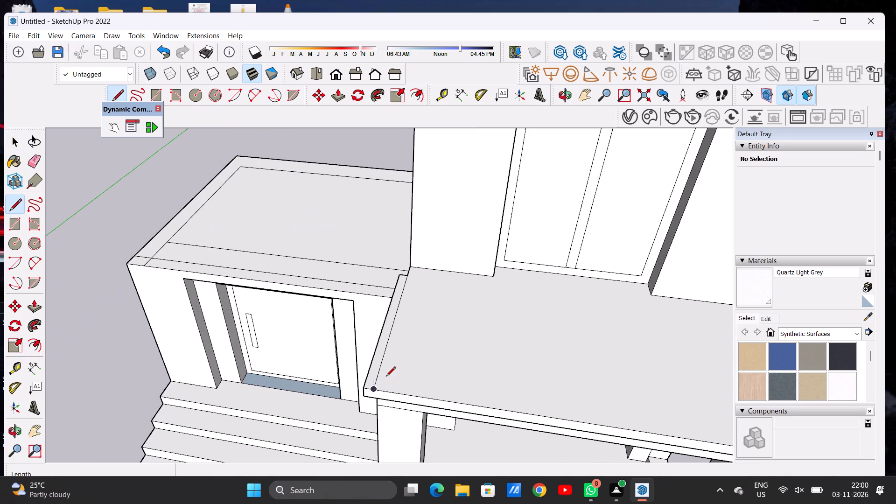
left_click(381, 373)
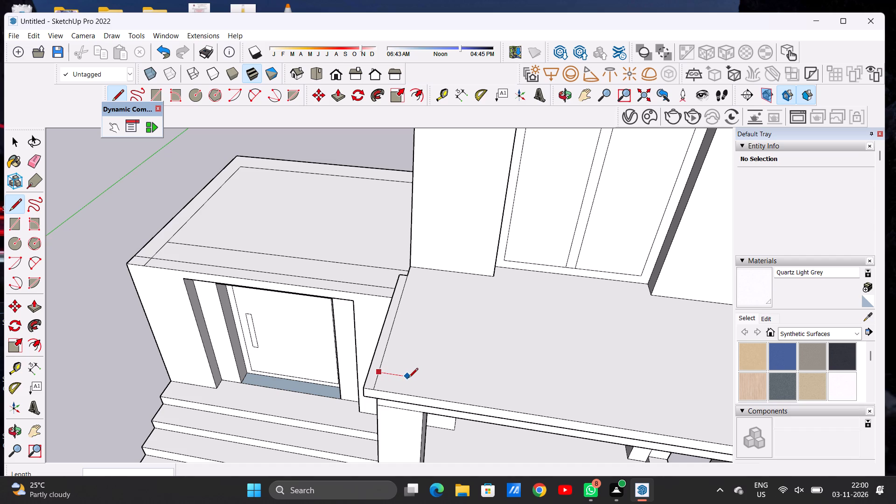
left_click(408, 378)
left_click(407, 392)
key("space")
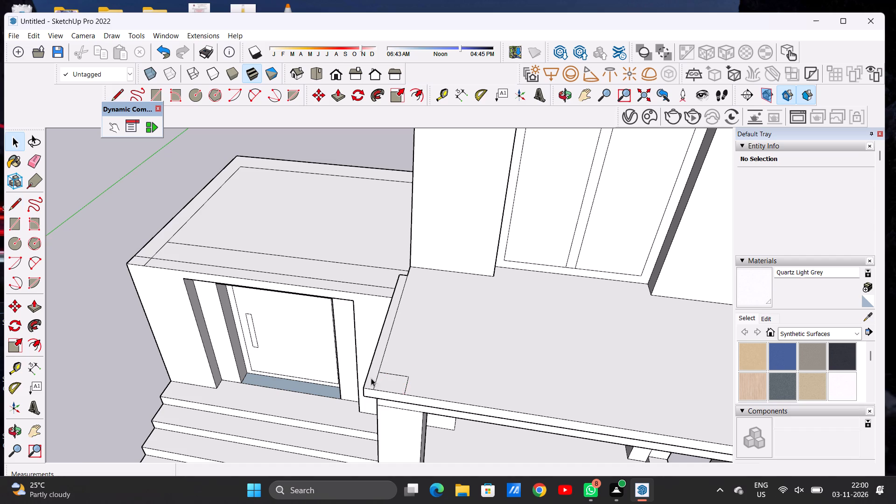
Push/Pull the small corner rectangle on the porch roof up 15' to the upper block's top corner, forming a post.
scroll(371, 375, "down", 6)
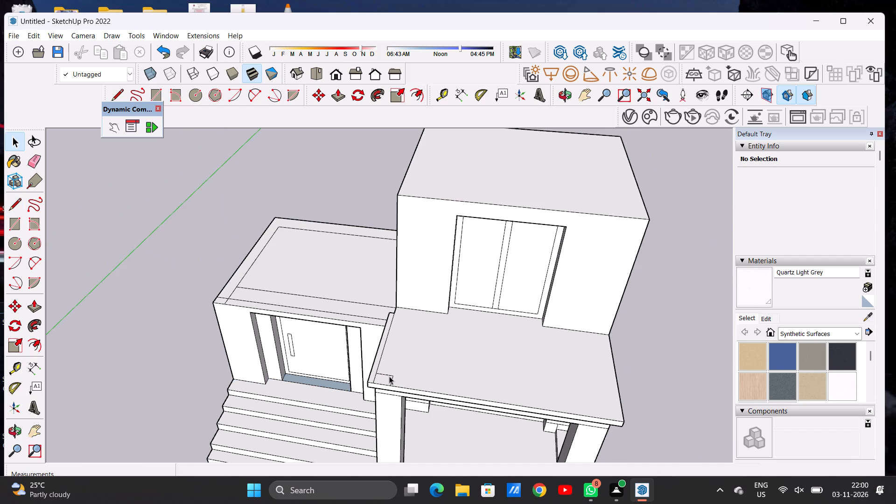
key("o")
left_click_drag(427, 406, 400, 377)
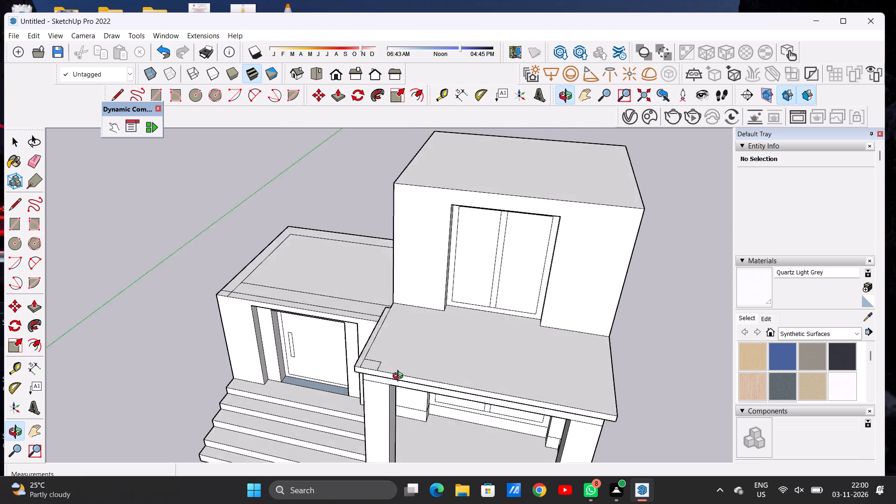
left_click_drag(400, 377, 383, 366)
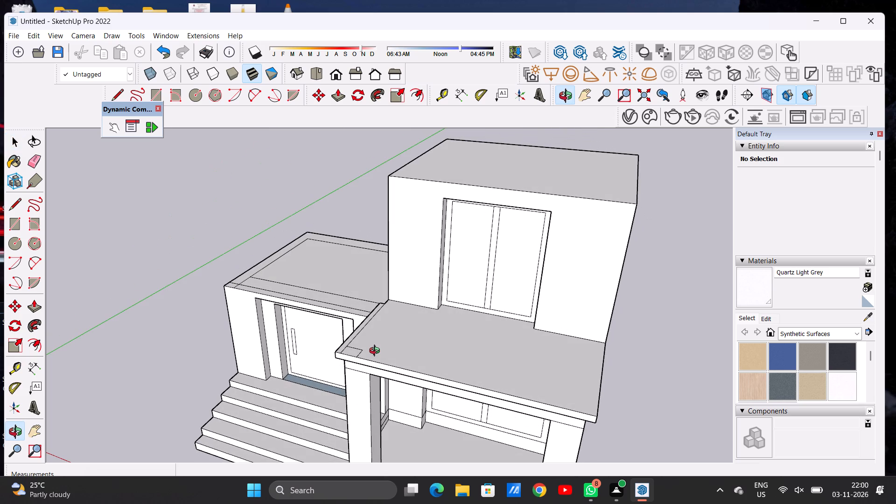
scroll(358, 353, "up", 7)
key("p")
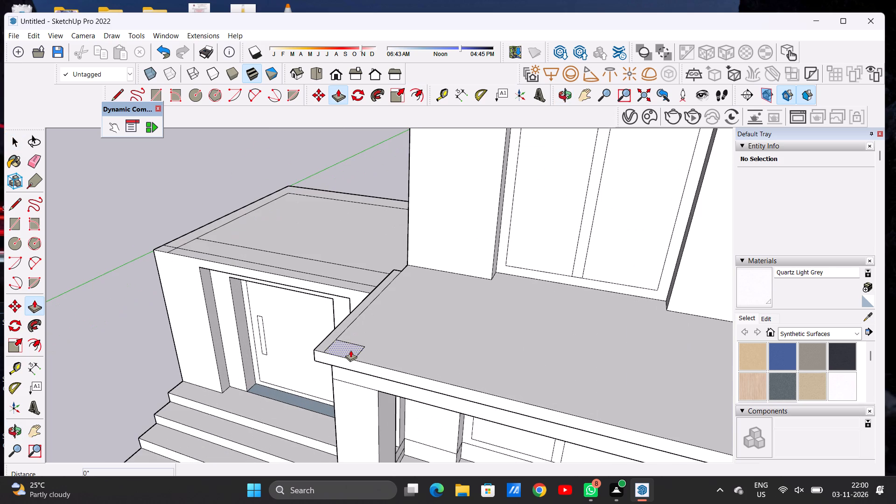
left_click(350, 350)
scroll(371, 311, "down", 11)
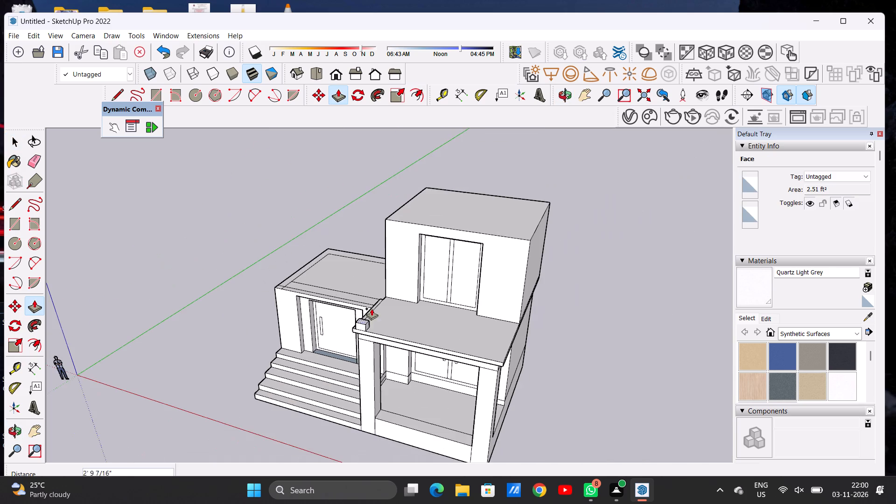
scroll(392, 231, "up", 5)
left_click(385, 214)
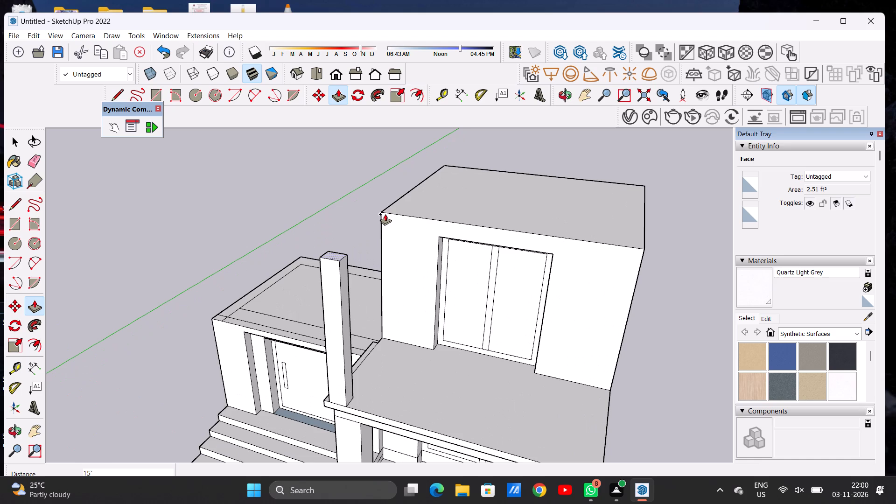
key("space")
Examine the new corner post from several angles against the porch column below and the upper block.
type("O")
scroll(423, 319, "down", 14)
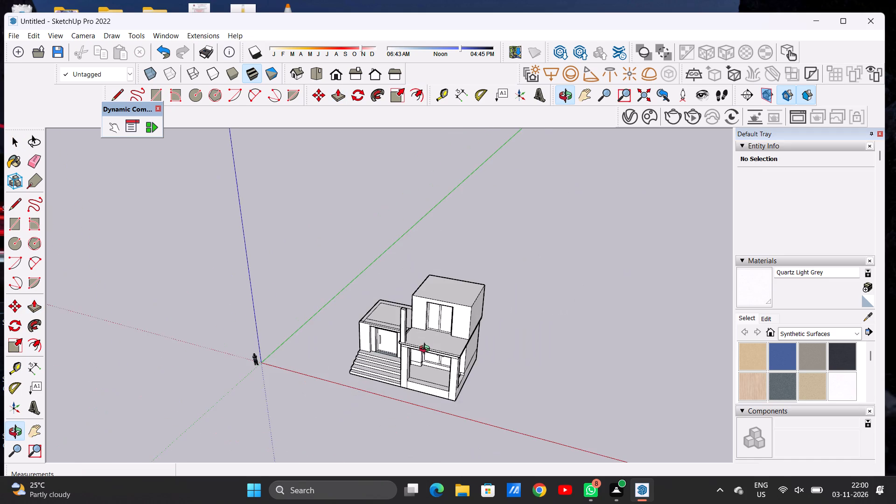
left_click_drag(439, 338, 510, 221)
left_click_drag(406, 301, 372, 358)
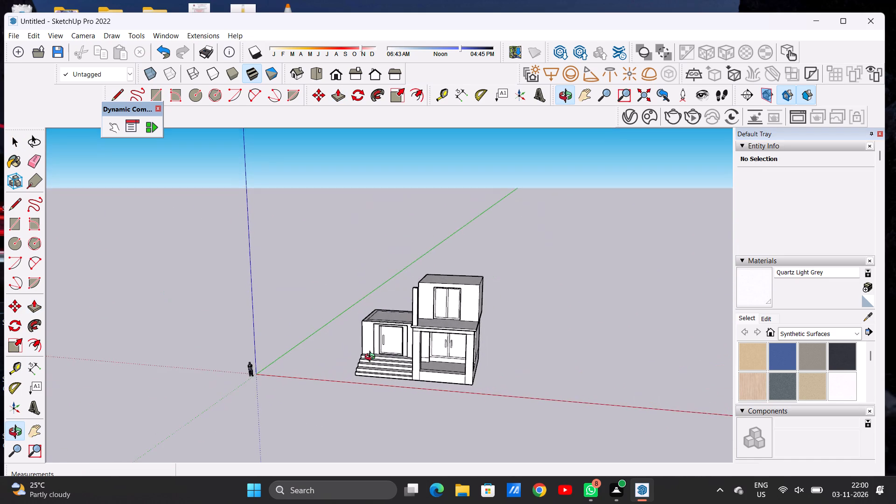
left_click_drag(372, 358, 327, 380)
scroll(411, 336, "up", 15)
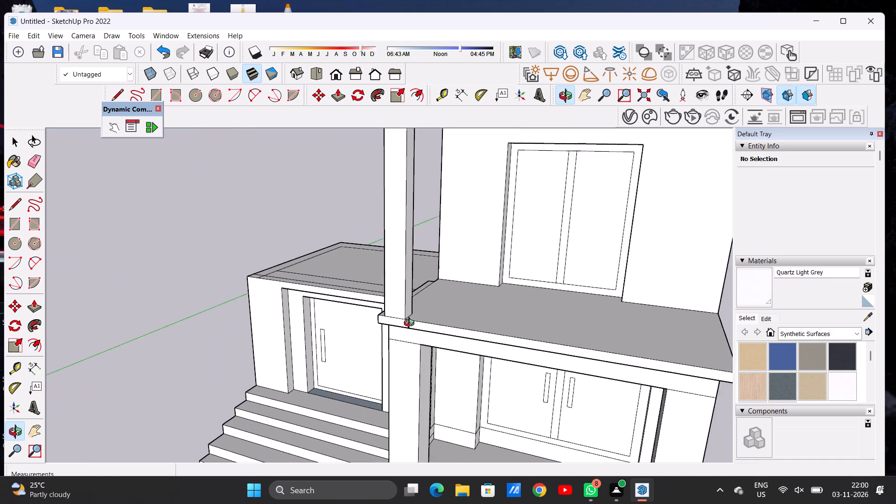
scroll(411, 324, "up", 1)
left_click_drag(416, 351, 435, 349)
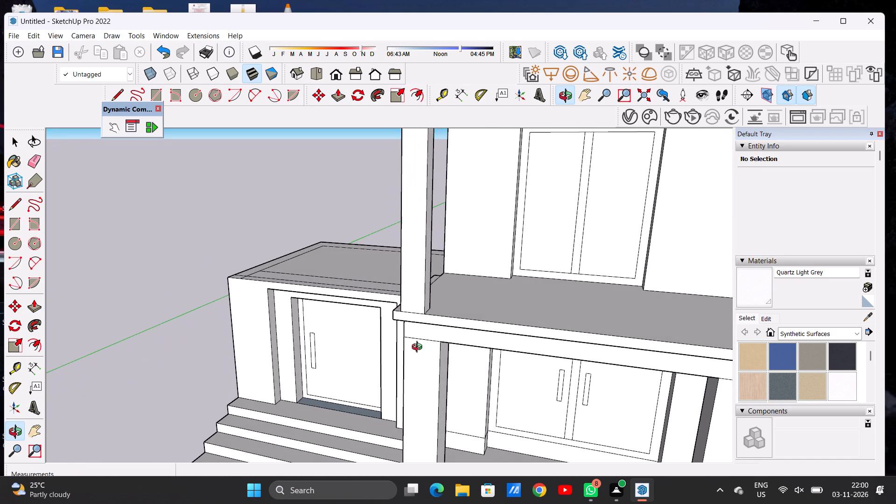
scroll(354, 330, "down", 7)
left_click_drag(412, 318, 432, 334)
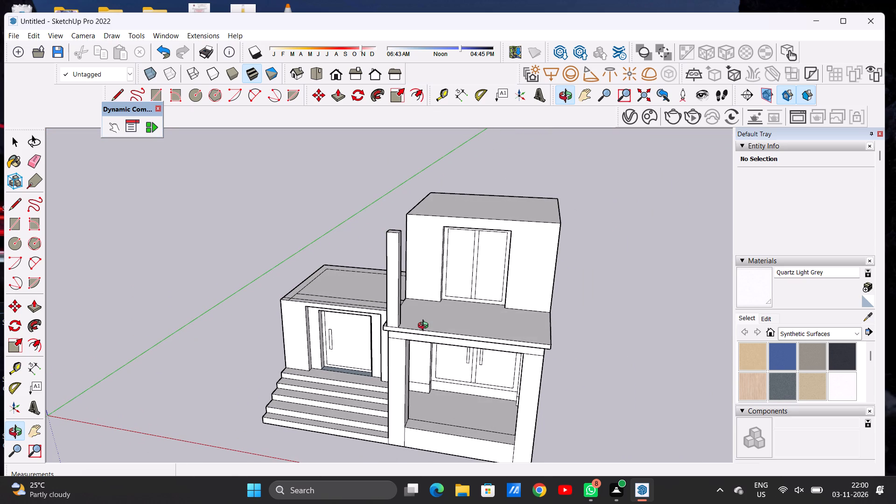
Push/Pull the post's inner side face outward about 8 1/2" along the porch roof's front edge to widen the post.
scroll(399, 318, "up", 7)
left_click_drag(426, 317, 292, 328)
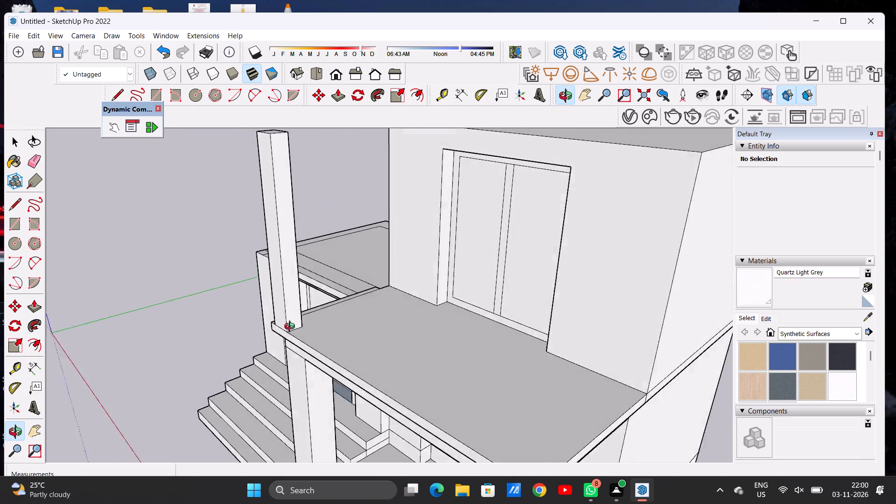
left_click_drag(292, 328, 383, 334)
key("p")
scroll(356, 326, "up", 4)
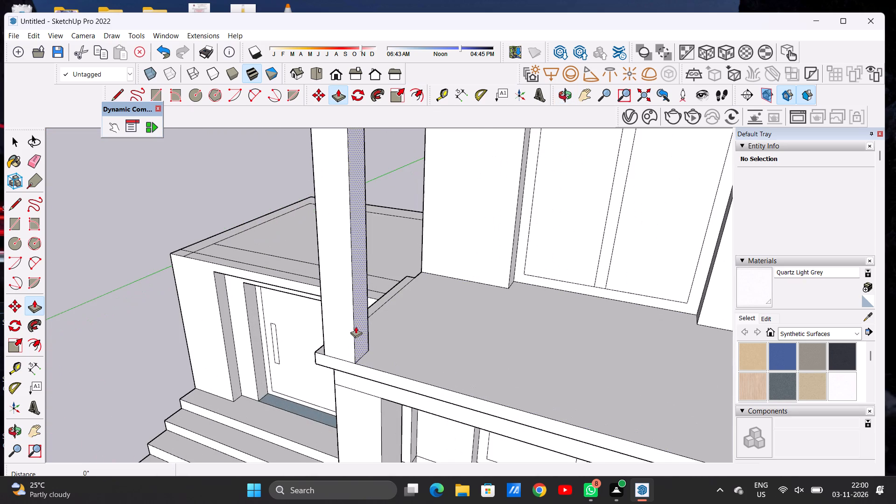
left_click(358, 326)
left_click(370, 331)
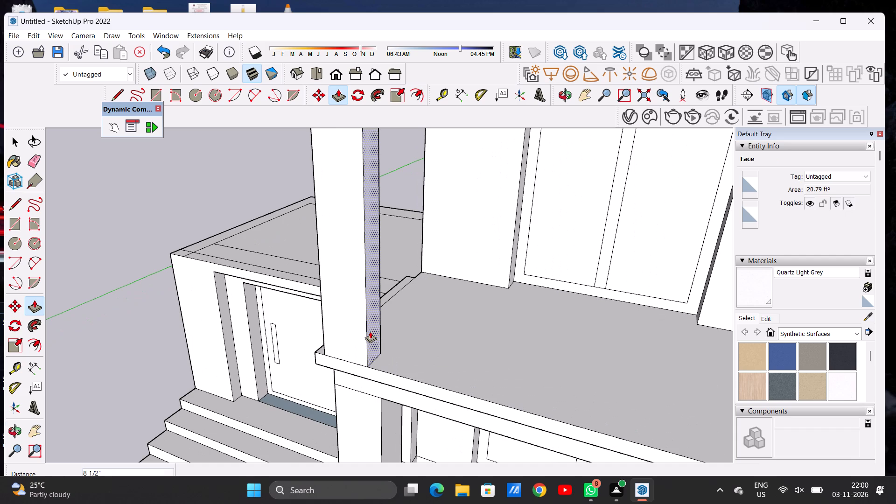
Examine the widened post from the side and rear, focusing on its base at the porch roof's edge.
key("o")
scroll(381, 320, "down", 16)
left_click_drag(371, 323, 515, 323)
left_click_drag(379, 325, 546, 327)
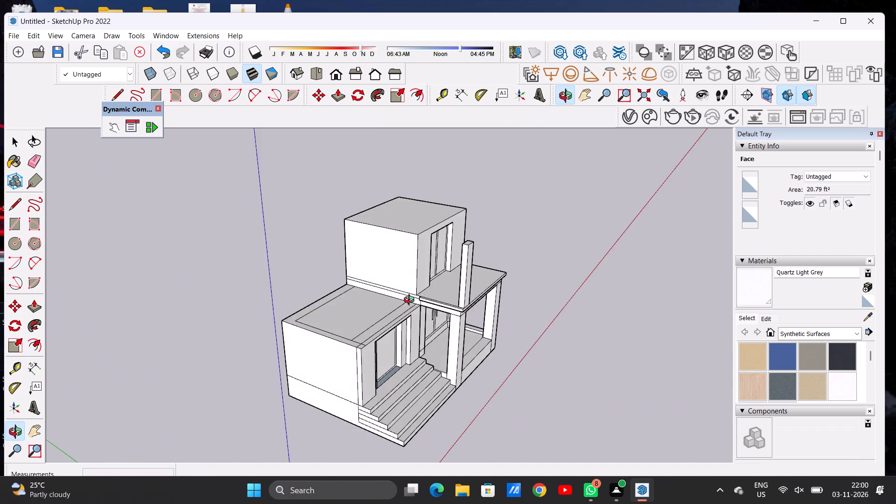
left_click_drag(411, 301, 605, 307)
left_click_drag(473, 292, 493, 289)
scroll(469, 267, "up", 2)
scroll(469, 267, "down", 1)
scroll(468, 267, "up", 11)
scroll(463, 275, "down", 1)
scroll(463, 274, "up", 4)
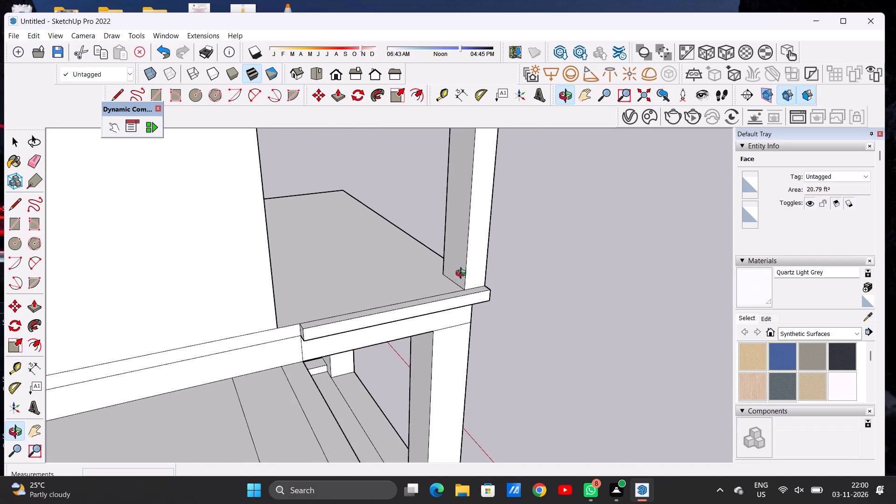
Push/Pull the corner post's rear face about 1' 3 1/2" toward the upper block to deepen the post.
key("p")
left_click(459, 268)
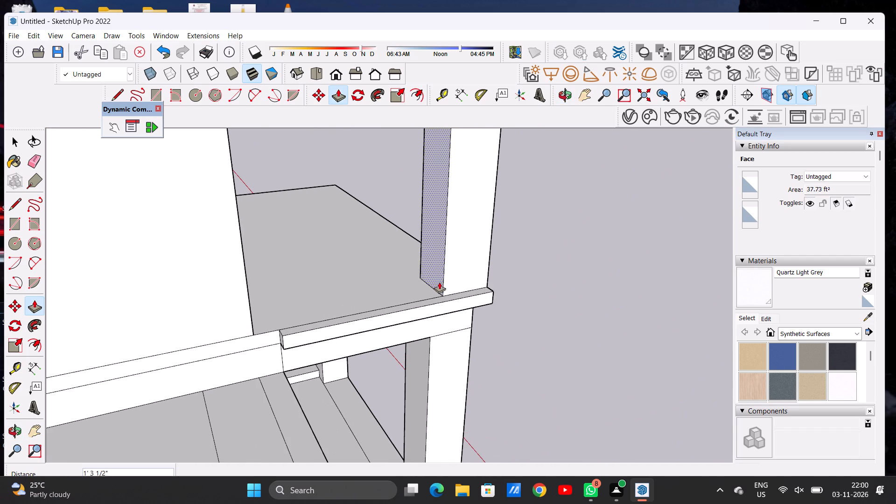
left_click(445, 281)
key("space")
Examine the deepened post from several angles against the whole house front and the porch roof's empty front corner.
type("O")
left_click_drag(518, 274, 384, 281)
scroll(457, 299, "down", 3)
scroll(458, 301, "up", 1)
scroll(458, 301, "down", 18)
left_click_drag(475, 300, 290, 266)
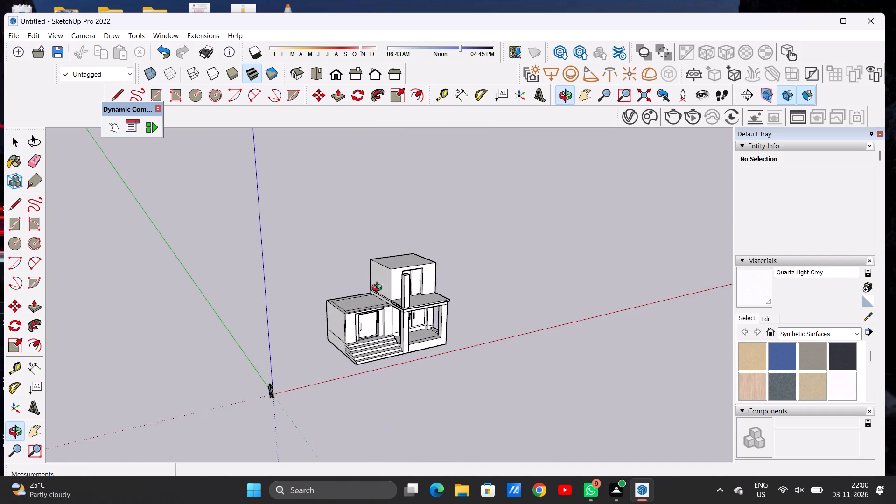
scroll(422, 296, "up", 1)
scroll(421, 296, "down", 1)
scroll(420, 296, "up", 5)
left_click_drag(495, 311, 385, 273)
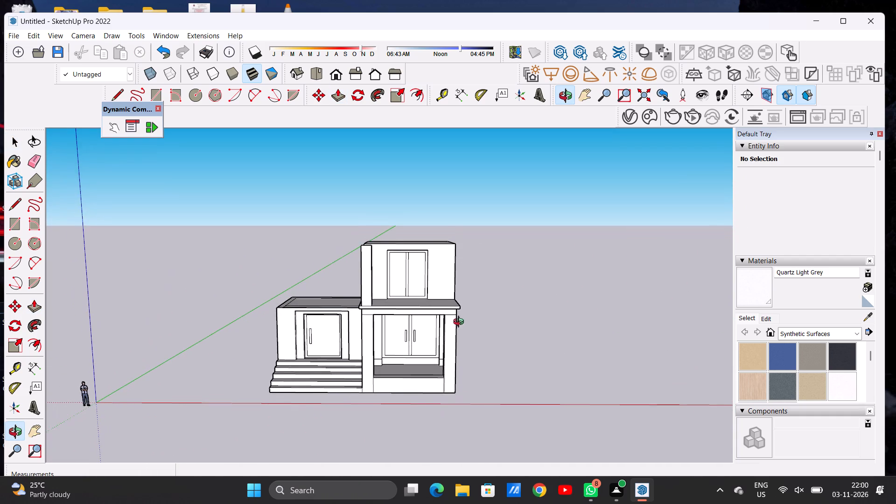
left_click_drag(466, 325, 458, 375)
scroll(451, 322, "up", 8)
left_click_drag(440, 305, 441, 362)
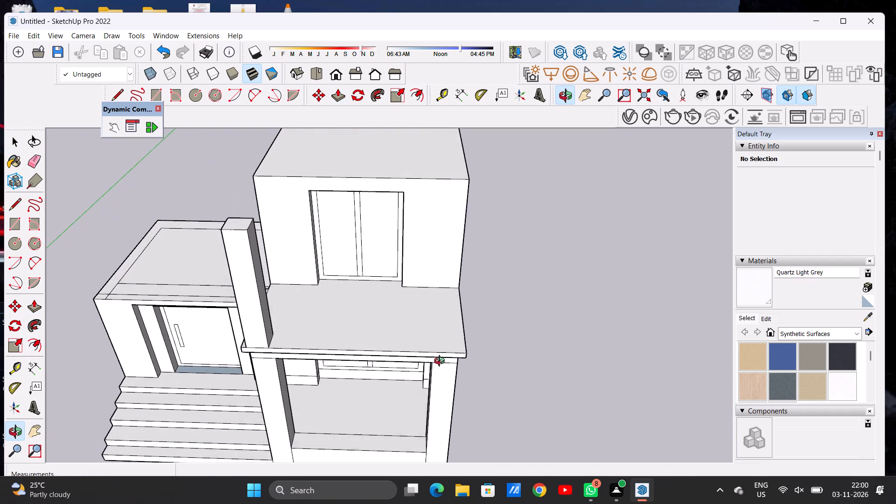
left_click_drag(441, 362, 438, 367)
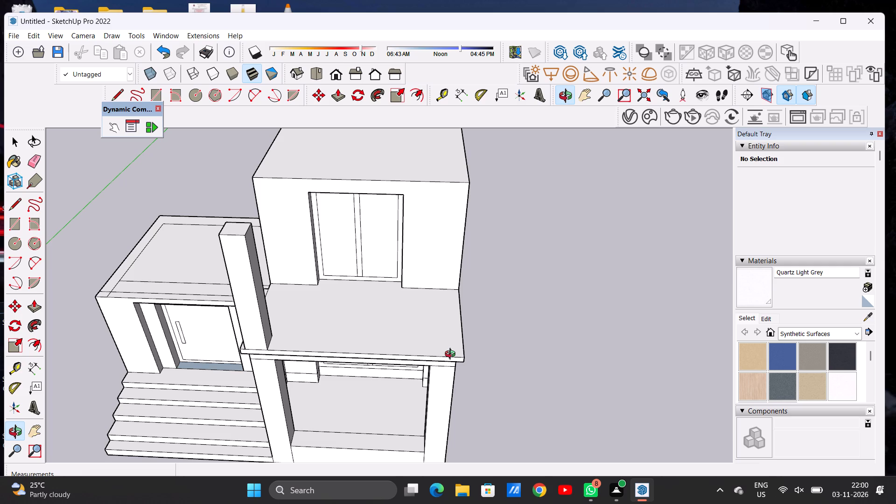
scroll(444, 355, "up", 2)
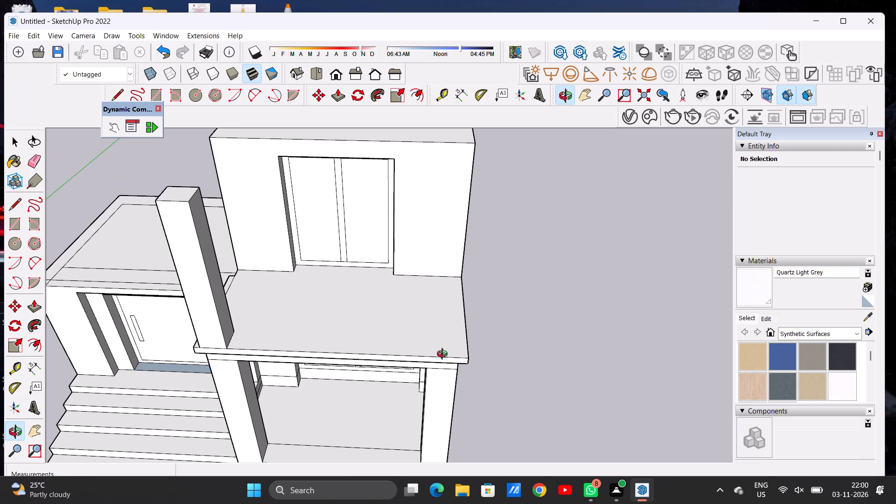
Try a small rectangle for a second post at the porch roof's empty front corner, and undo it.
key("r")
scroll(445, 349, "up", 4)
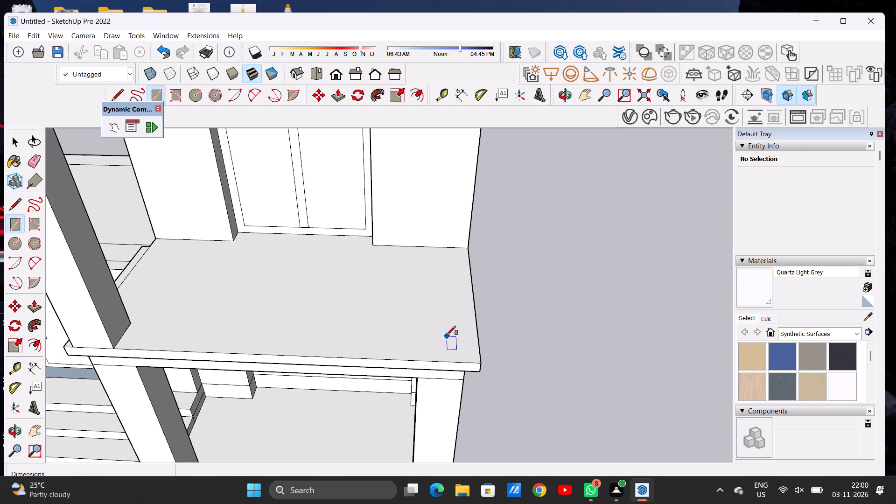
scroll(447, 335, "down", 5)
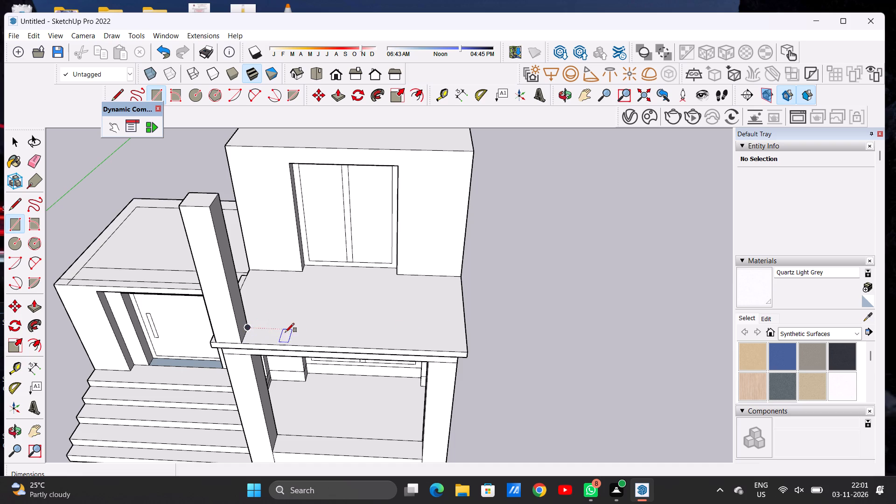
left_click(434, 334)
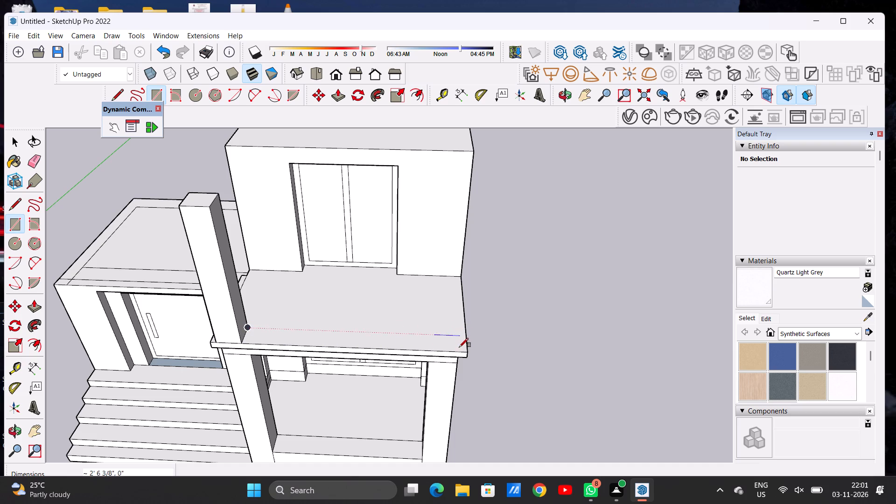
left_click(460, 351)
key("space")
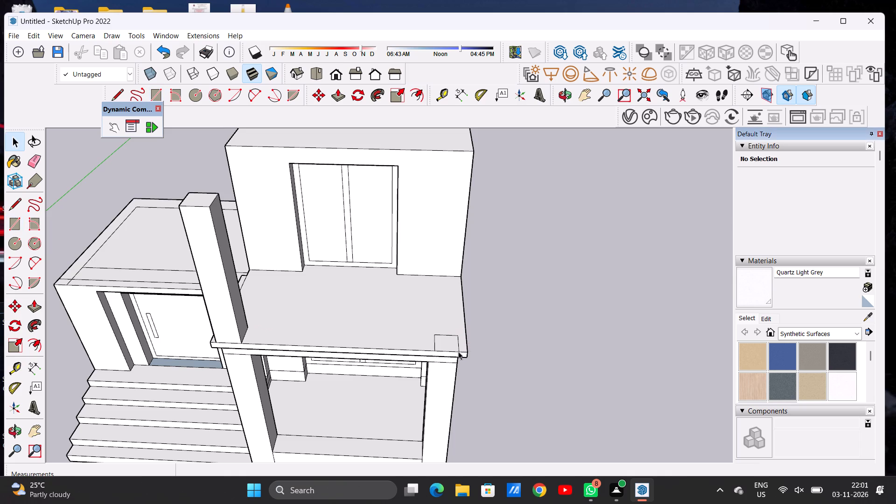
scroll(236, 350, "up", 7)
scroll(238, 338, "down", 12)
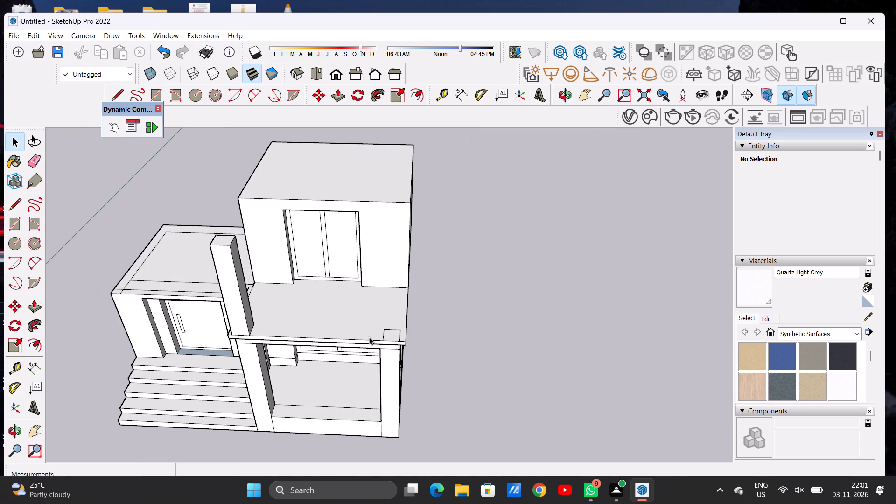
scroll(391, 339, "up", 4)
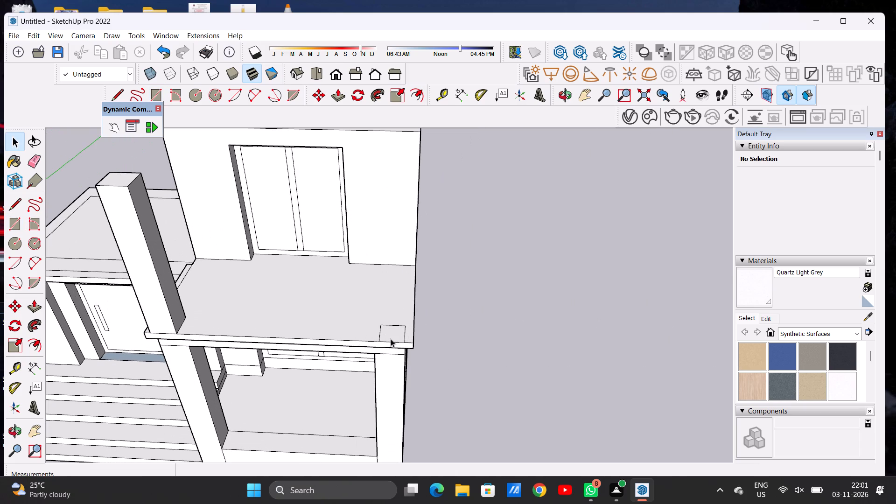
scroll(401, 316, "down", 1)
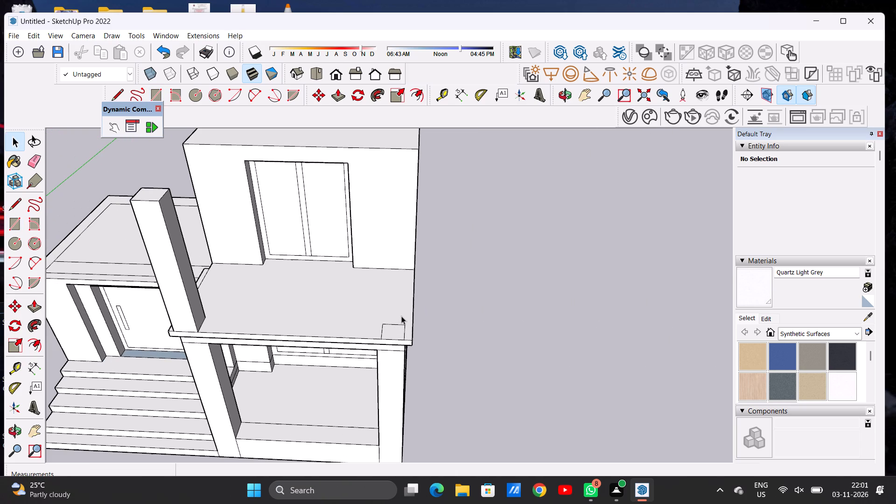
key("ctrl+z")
Draw a line about 12' 4 13/16" long across the porch roof, from the upper block's base to the front edge, above the column's inner side.
key("l")
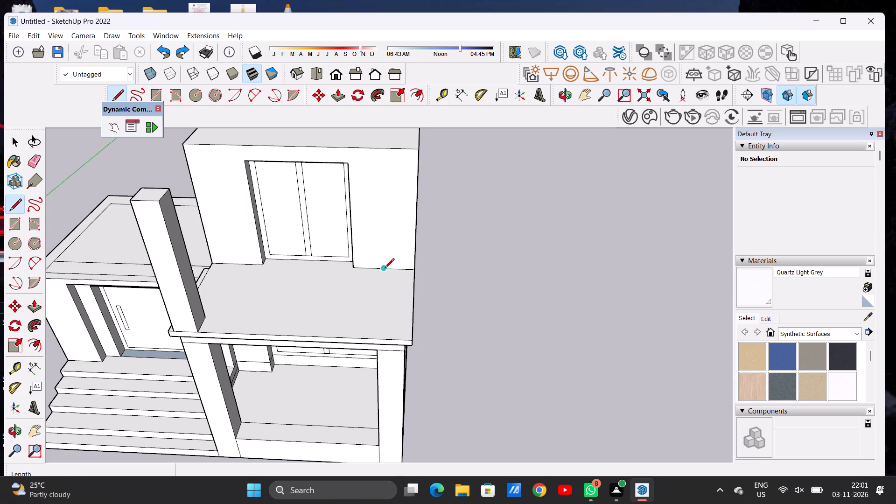
scroll(390, 269, "up", 5)
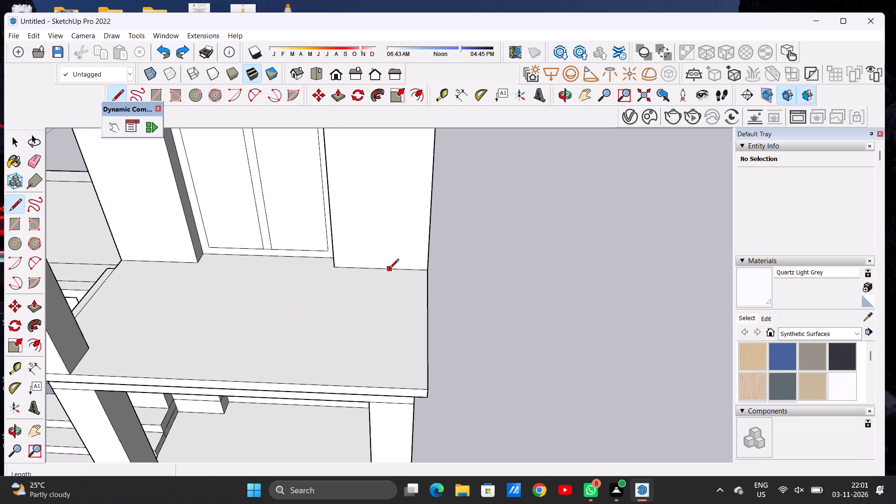
left_click(389, 269)
scroll(391, 300, "down", 11)
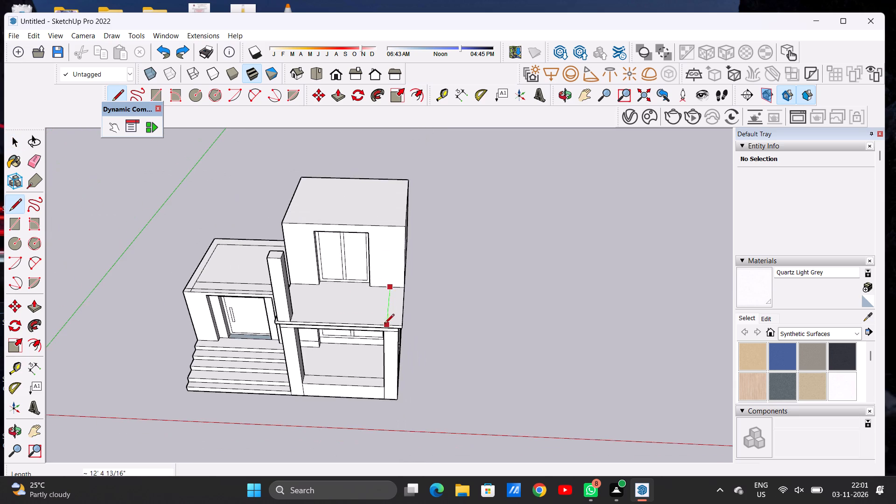
scroll(385, 325, "up", 13)
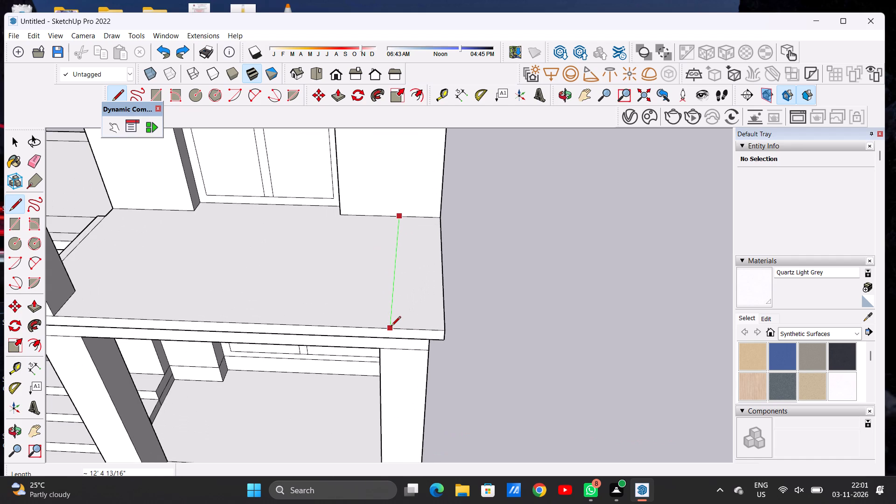
left_click(391, 327)
key("space")
Push/Pull the narrow strip along the porch roof's side up flush with the upper block's top, forming a side wall.
scroll(431, 343, "down", 8)
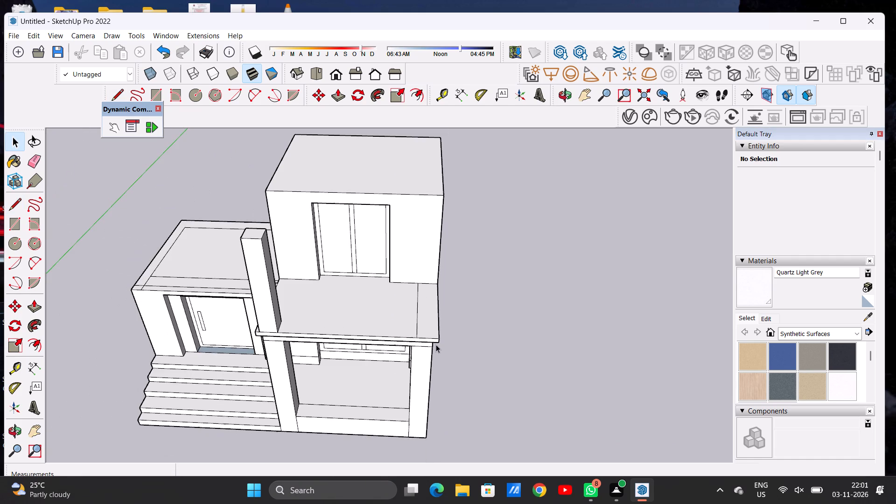
key("o")
left_click_drag(456, 349, 405, 289)
scroll(407, 294, "up", 3)
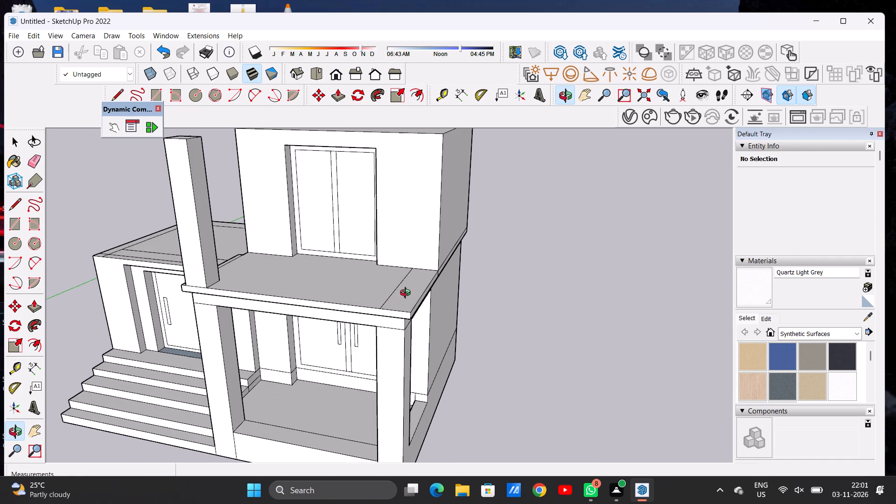
key("p")
left_click(403, 293)
scroll(417, 258, "down", 10)
scroll(430, 211, "up", 7)
scroll(430, 212, "down", 2)
scroll(430, 212, "up", 1)
scroll(430, 212, "down", 1)
scroll(430, 212, "up", 3)
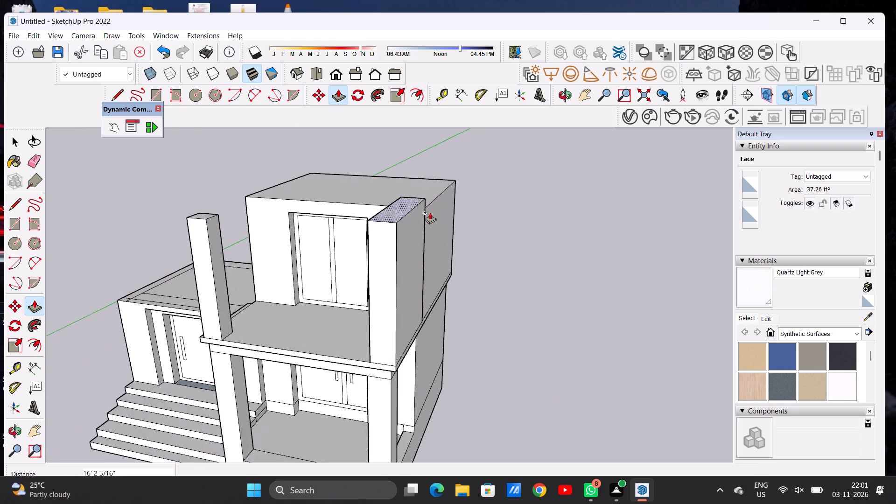
left_click(423, 212)
key("space")
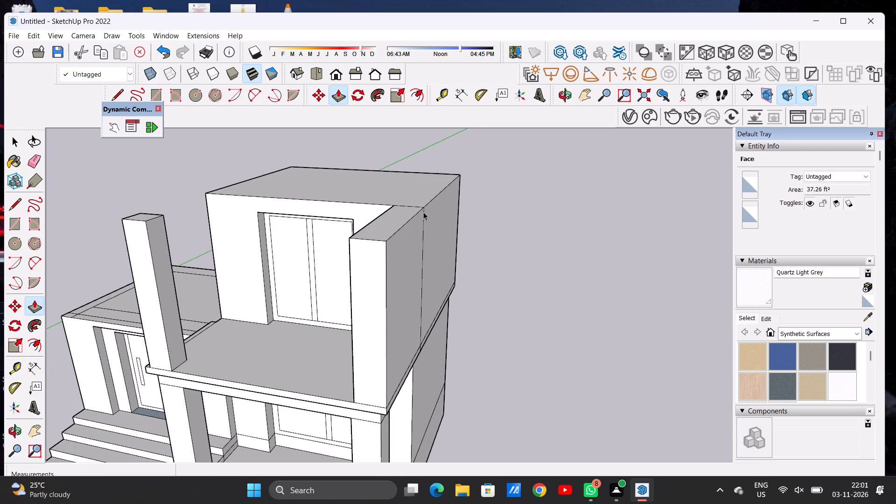
Examine the new side wall from the front and above against the opposite post and the porch below.
type("O")
left_click_drag(436, 206, 488, 211)
scroll(482, 273, "down", 5)
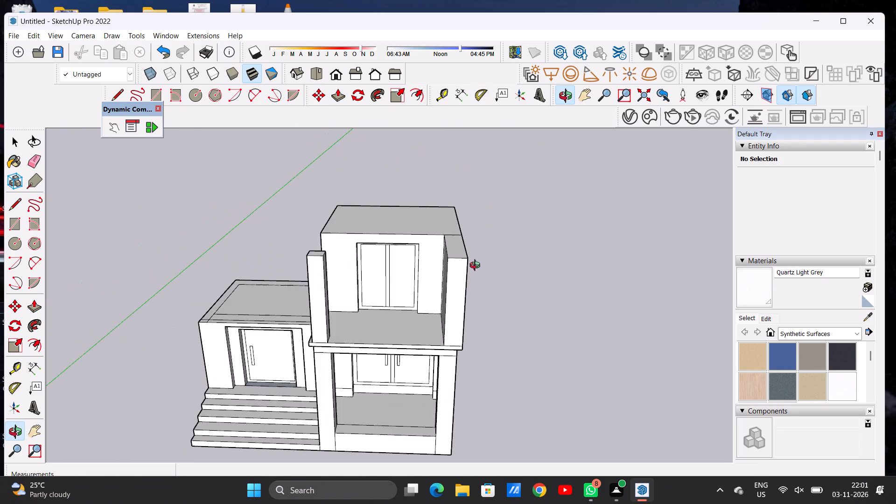
scroll(477, 266, "down", 8)
left_click_drag(461, 312, 457, 296)
scroll(453, 316, "up", 15)
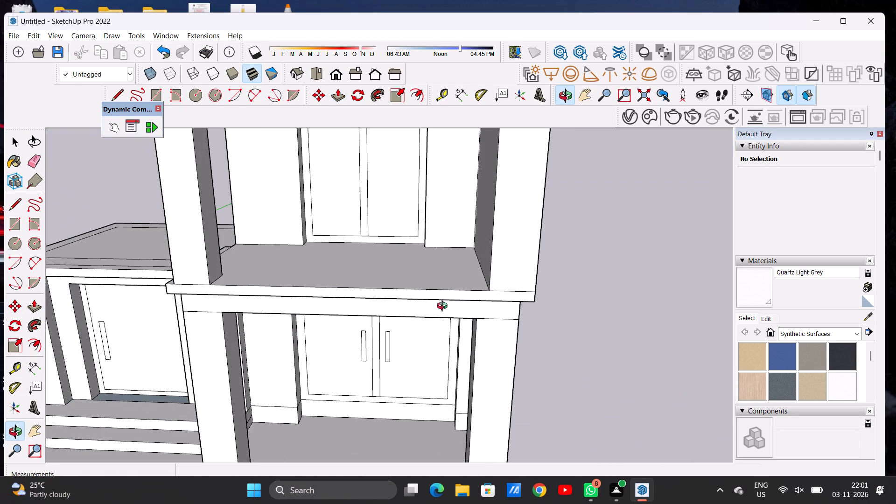
scroll(444, 307, "up", 1)
left_click_drag(445, 258, 442, 349)
scroll(502, 280, "down", 10)
left_click_drag(433, 342, 461, 221)
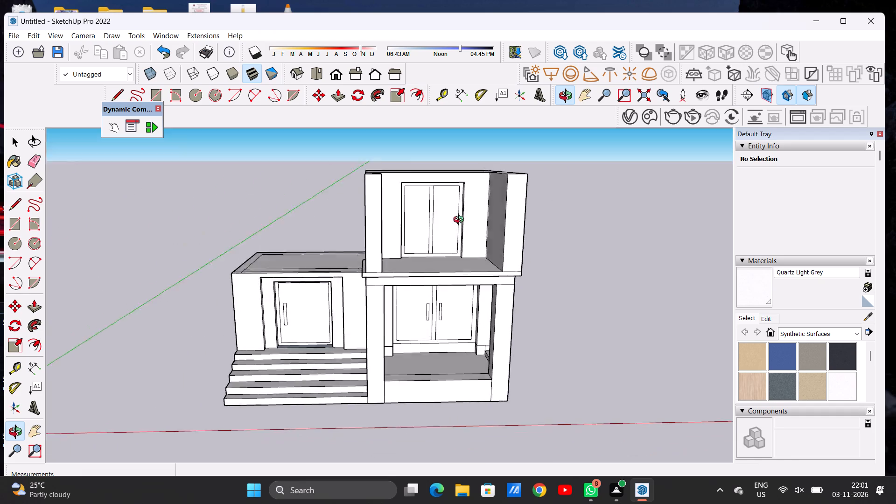
left_click_drag(461, 221, 460, 216)
left_click_drag(400, 286, 383, 378)
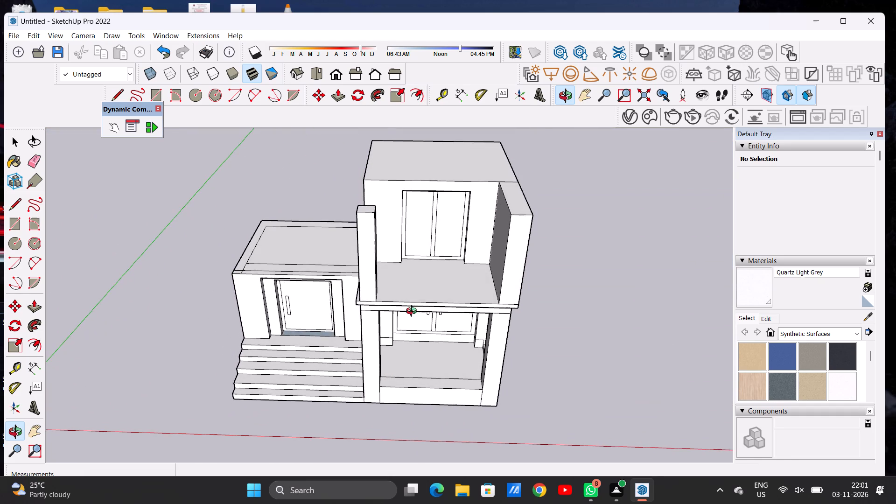
Draw a line about 19' long near the porch roof's front edge, from the corner post's inner side to the side wall.
scroll(422, 299, "up", 8)
left_click_drag(397, 288, 393, 352)
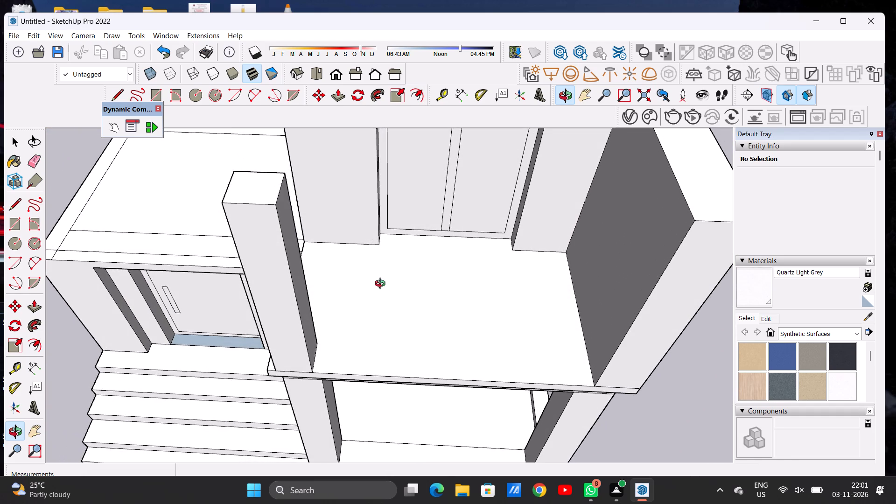
scroll(380, 279, "down", 7)
scroll(394, 322, "up", 3)
scroll(394, 322, "down", 2)
scroll(394, 322, "up", 1)
left_click_drag(406, 301, 413, 324)
left_click_drag(403, 344, 397, 342)
key("l")
scroll(445, 335, "up", 7)
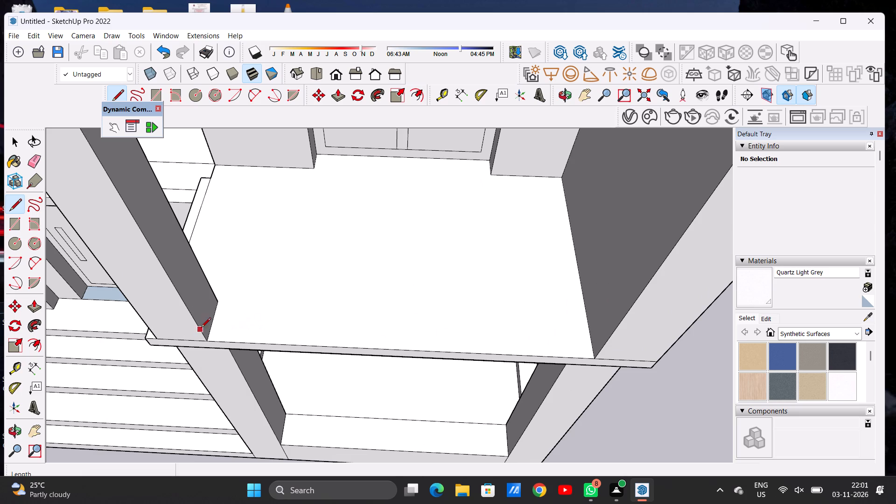
left_click(212, 329)
left_click(593, 347)
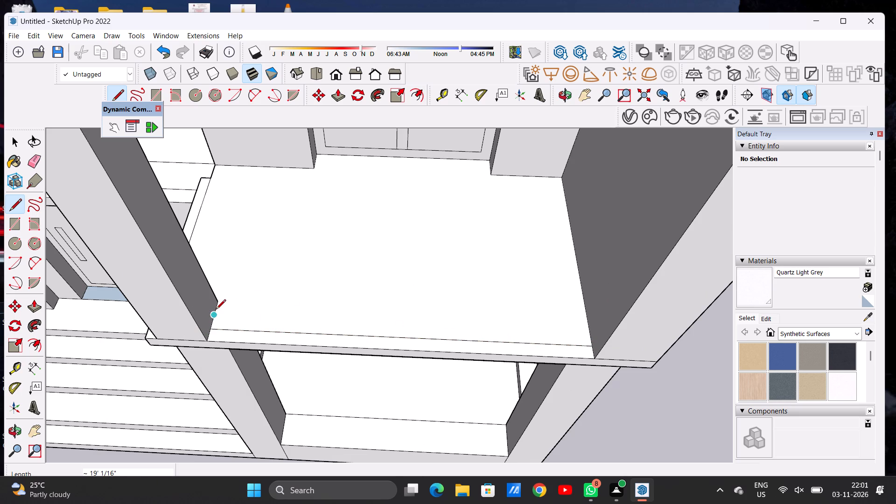
Draw a second, parallel line about 19' long slightly farther back on the porch roof, from the post to the side wall.
scroll(221, 312, "up", 6)
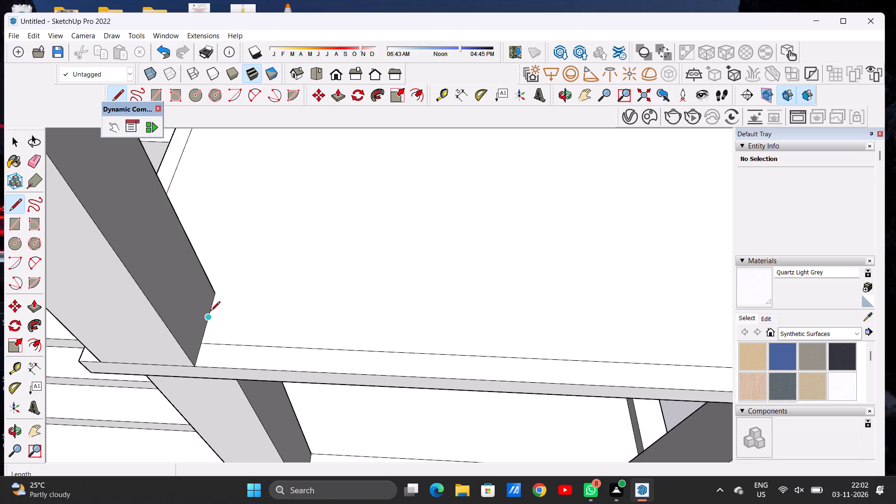
left_click(210, 313)
scroll(308, 322, "down", 13)
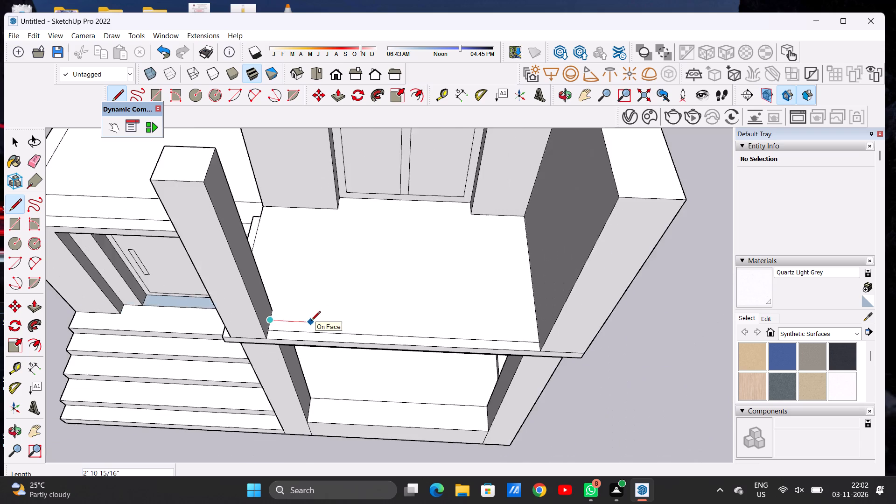
scroll(478, 328, "up", 5)
left_click(544, 336)
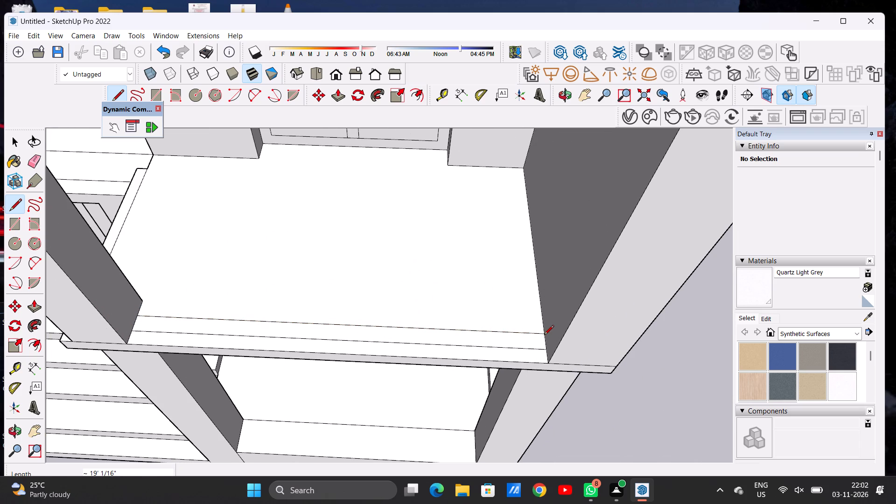
key("space")
Examine the two parallel floor lines and the post's base from above and from the stair side.
key("o")
scroll(462, 337, "down", 2)
scroll(462, 338, "up", 1)
scroll(462, 339, "down", 4)
scroll(462, 339, "up", 1)
scroll(462, 339, "down", 5)
scroll(451, 329, "up", 1)
scroll(451, 329, "down", 10)
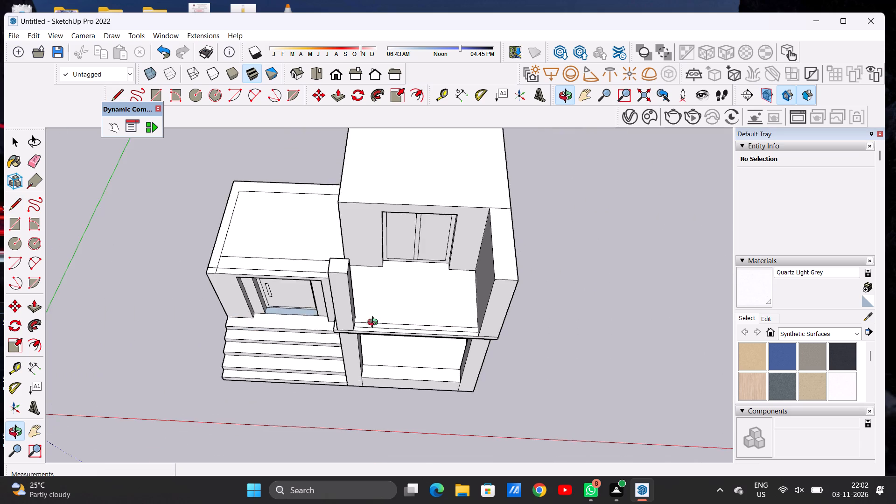
left_click_drag(360, 326, 550, 287)
left_click_drag(378, 324, 554, 321)
scroll(433, 282, "up", 8)
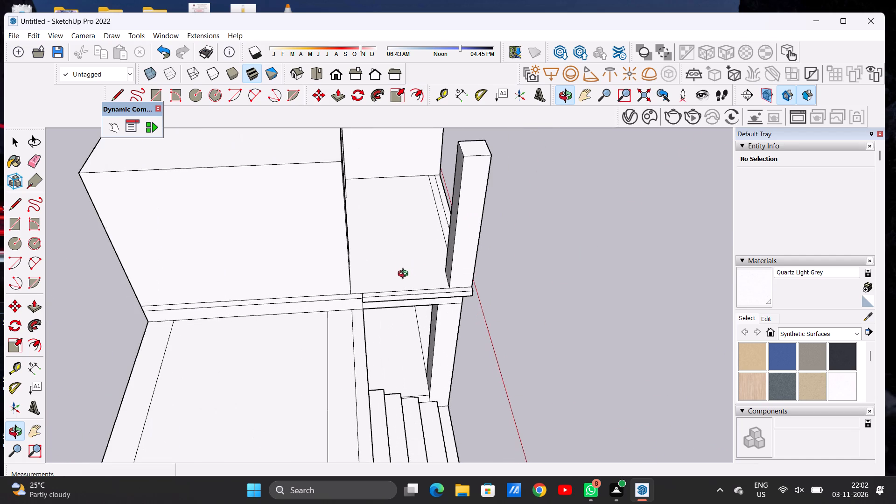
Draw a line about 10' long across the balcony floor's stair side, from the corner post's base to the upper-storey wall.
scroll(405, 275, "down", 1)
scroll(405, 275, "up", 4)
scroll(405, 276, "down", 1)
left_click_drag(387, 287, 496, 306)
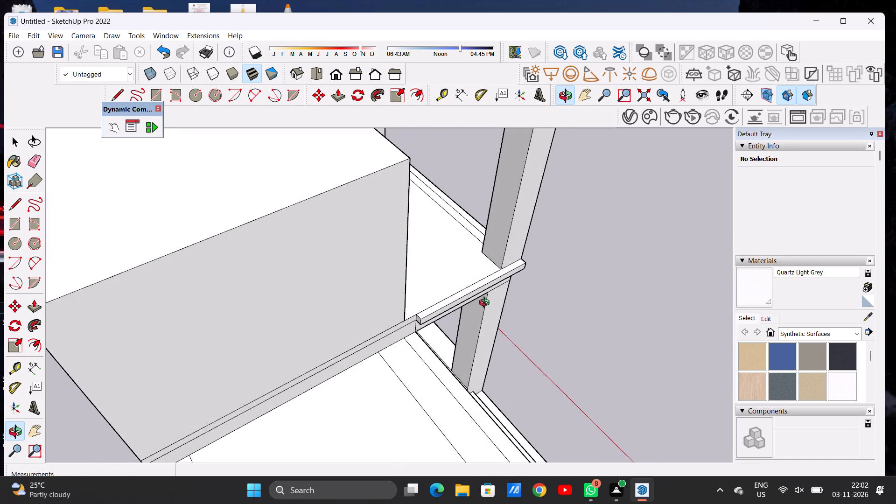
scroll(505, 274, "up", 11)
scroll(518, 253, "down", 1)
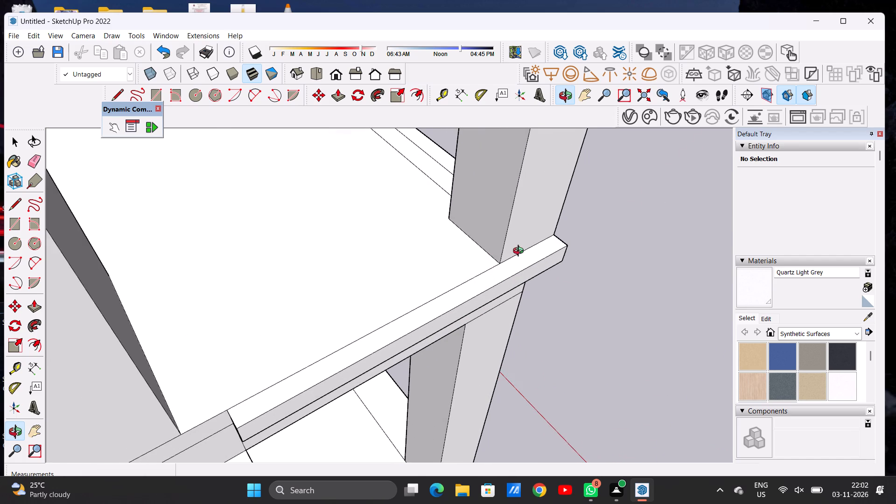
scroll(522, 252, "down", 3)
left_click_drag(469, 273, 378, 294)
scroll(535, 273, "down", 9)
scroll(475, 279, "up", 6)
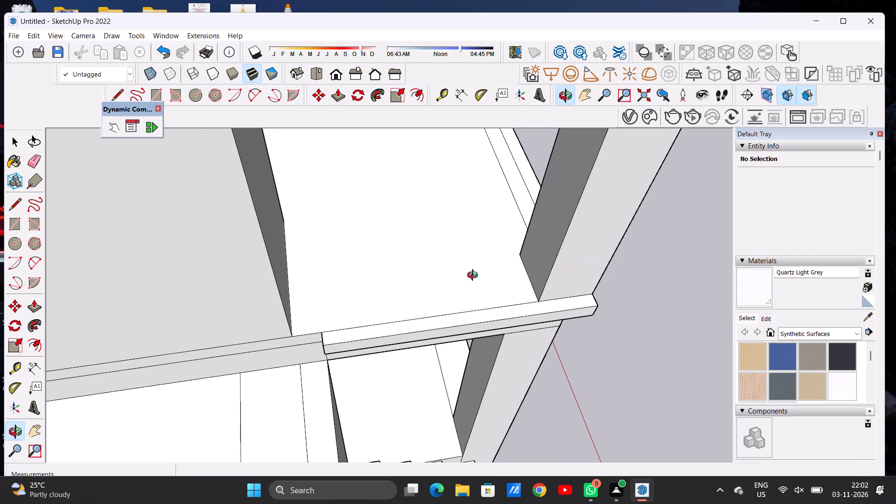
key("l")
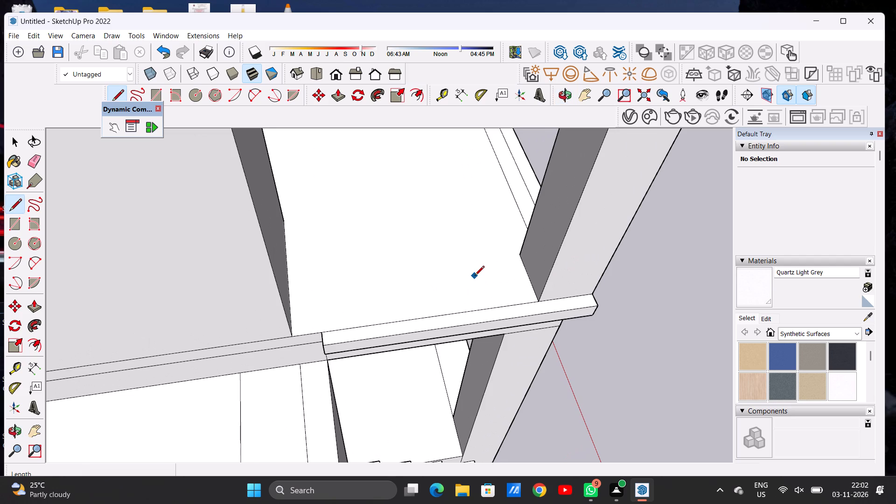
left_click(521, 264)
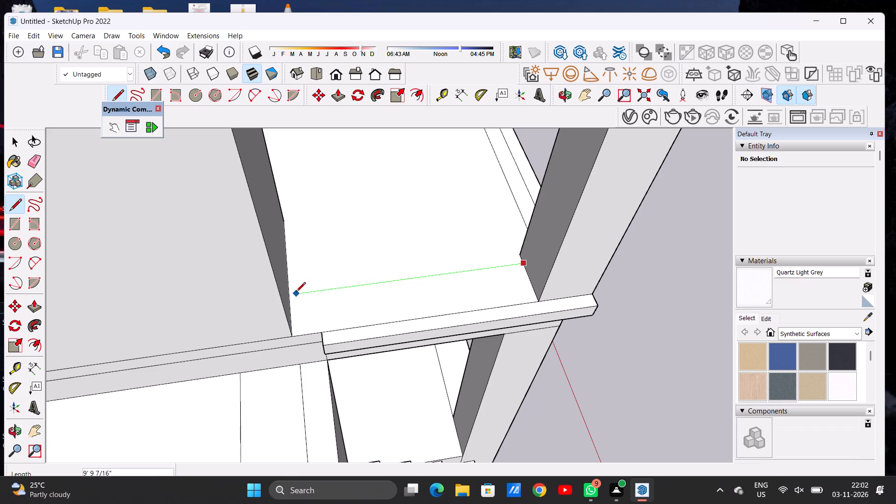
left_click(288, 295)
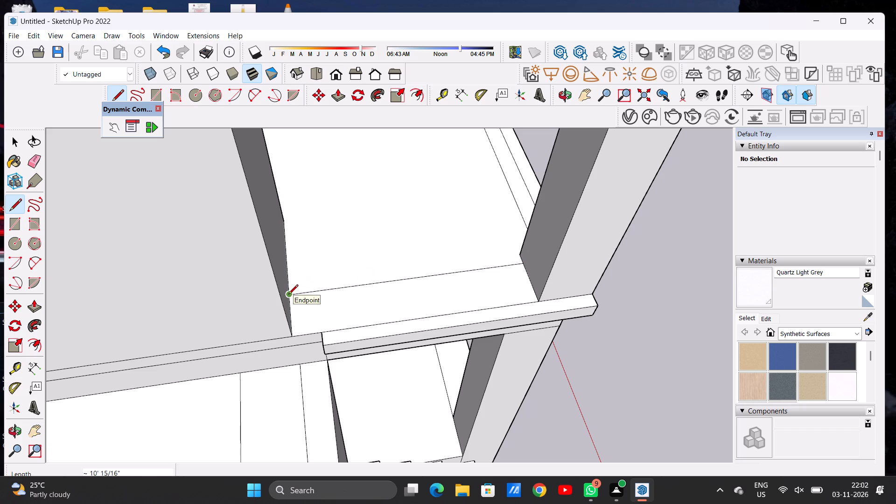
Draw a parallel line about 10' long nearer the balcony's stair-side edge, from the corner post's base to the upper-storey wall.
left_click(531, 279)
left_click(294, 314)
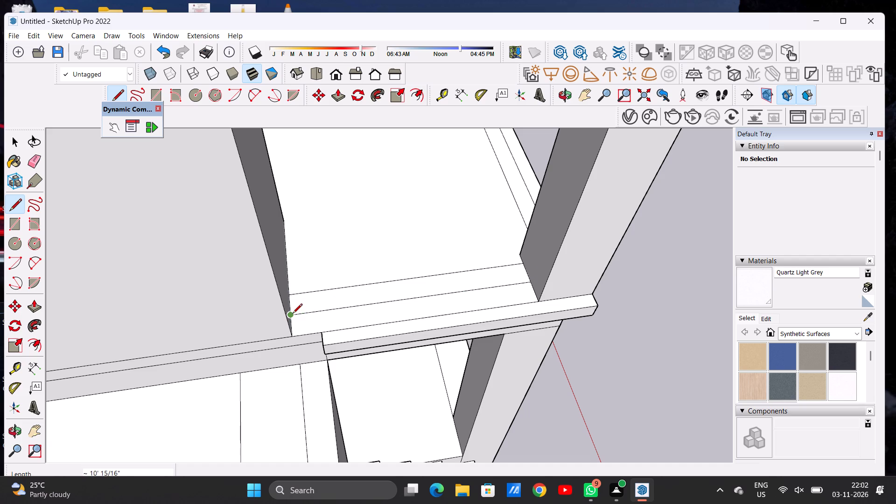
key("space")
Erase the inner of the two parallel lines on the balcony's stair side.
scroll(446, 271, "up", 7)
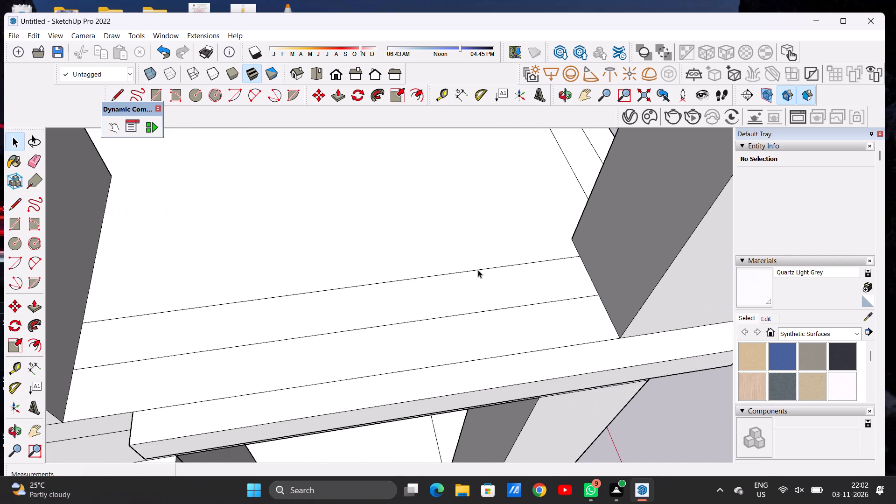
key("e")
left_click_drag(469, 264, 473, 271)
Draw a new inner parallel line from the corner post to the upper-storey wall, marking a narrower strip along the stair side.
key("l")
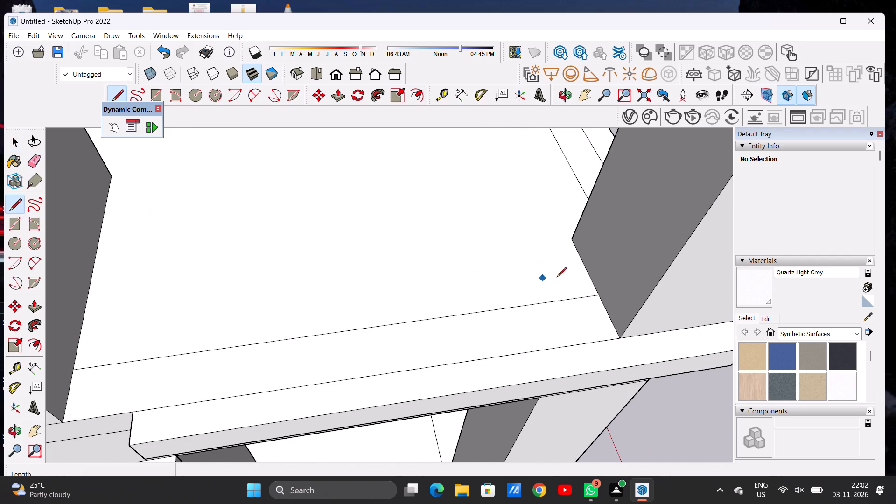
left_click(580, 262)
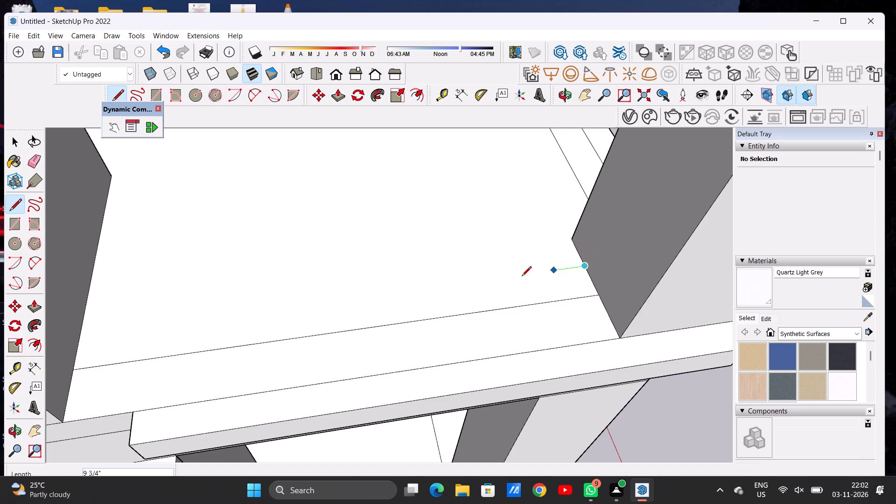
scroll(570, 269, "down", 10)
scroll(482, 273, "up", 11)
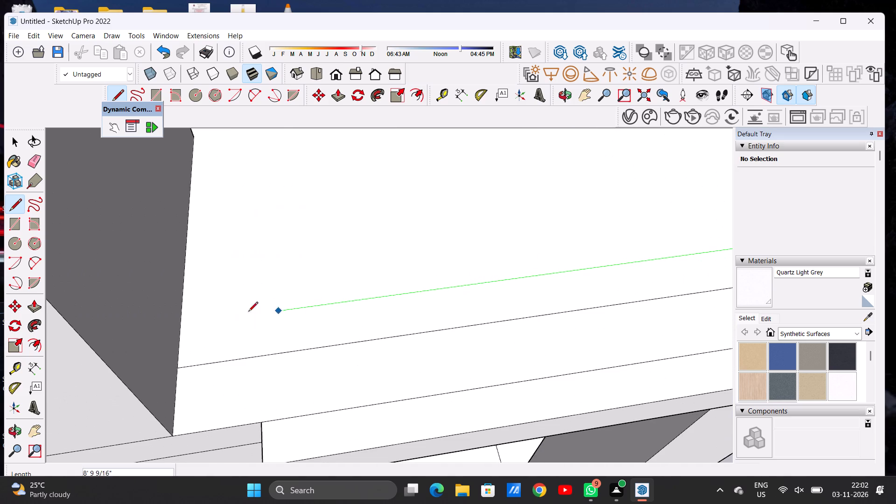
left_click(185, 321)
key("space")
Push/Pull the narrow floor strip along the balcony's front edge up about 6' to form a parapet between post and side wall.
type("O")
scroll(284, 341, "down", 7)
scroll(423, 324, "down", 18)
left_click_drag(490, 329, 380, 275)
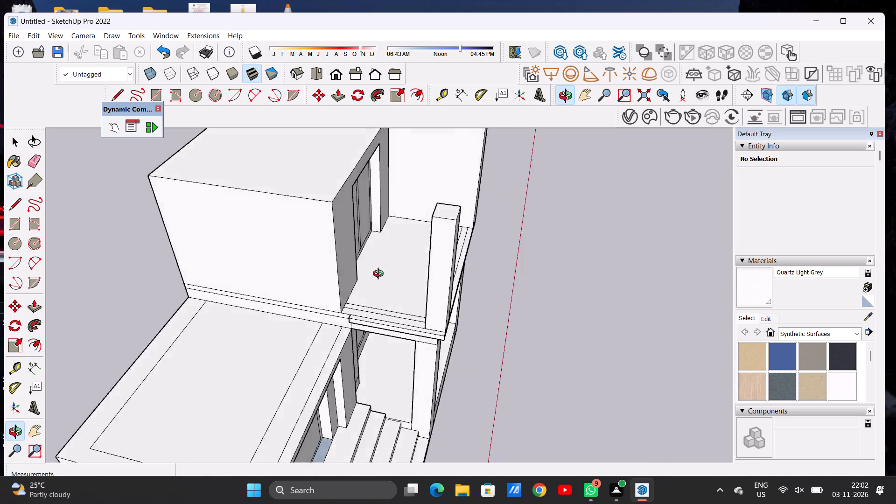
left_click_drag(380, 275, 288, 263)
left_click_drag(456, 313, 272, 273)
scroll(329, 302, "up", 8)
left_click_drag(334, 233, 334, 266)
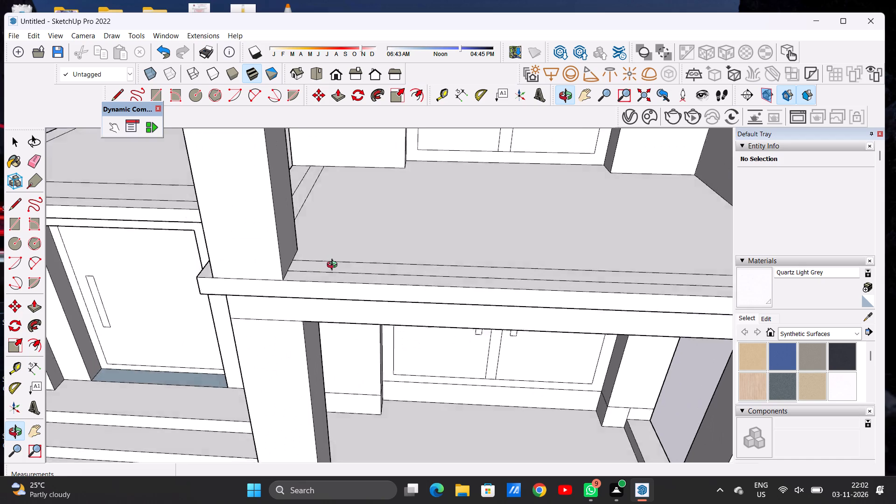
left_click_drag(334, 266, 335, 305)
scroll(366, 320, "down", 7)
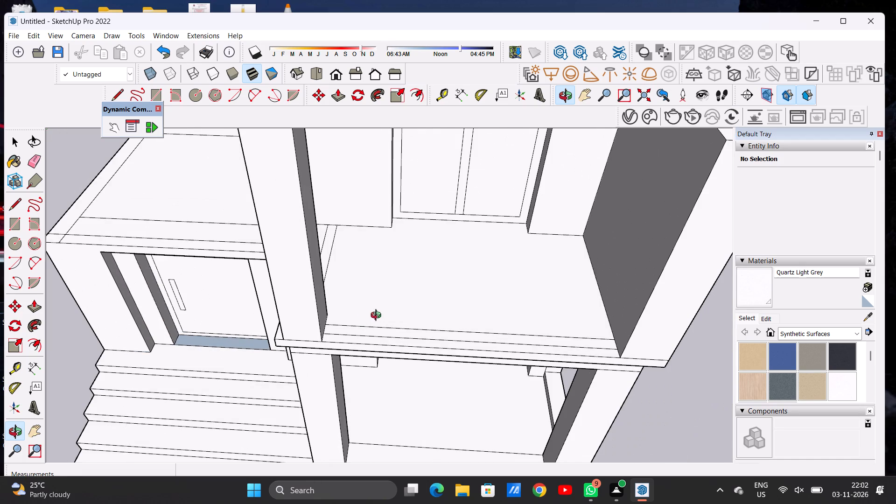
left_click_drag(383, 343, 388, 284)
scroll(385, 314, "down", 14)
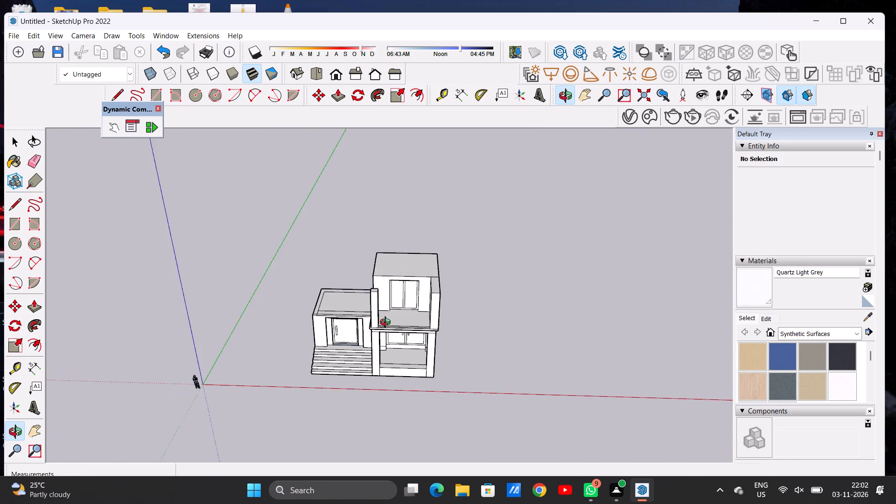
scroll(387, 323, "down", 3)
scroll(387, 323, "up", 20)
scroll(387, 323, "up", 1)
scroll(361, 333, "down", 1)
scroll(361, 333, "up", 3)
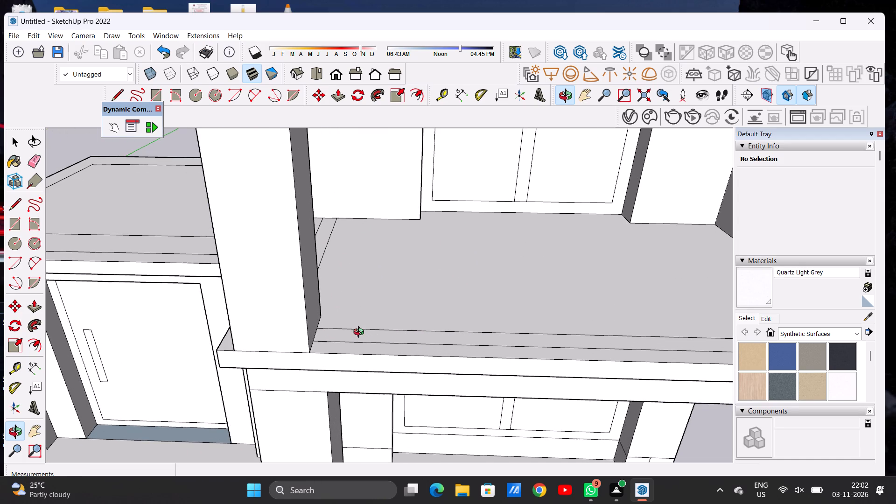
key("p")
left_click(337, 329)
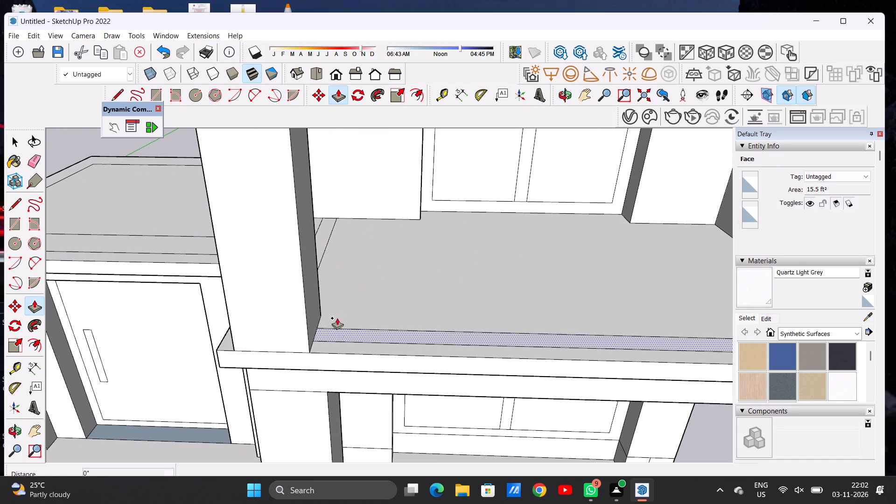
scroll(345, 300, "down", 14)
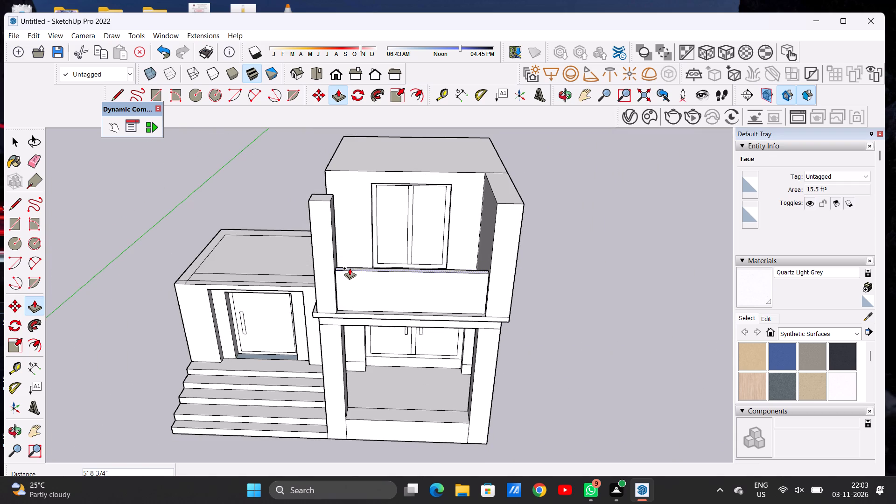
left_click(350, 266)
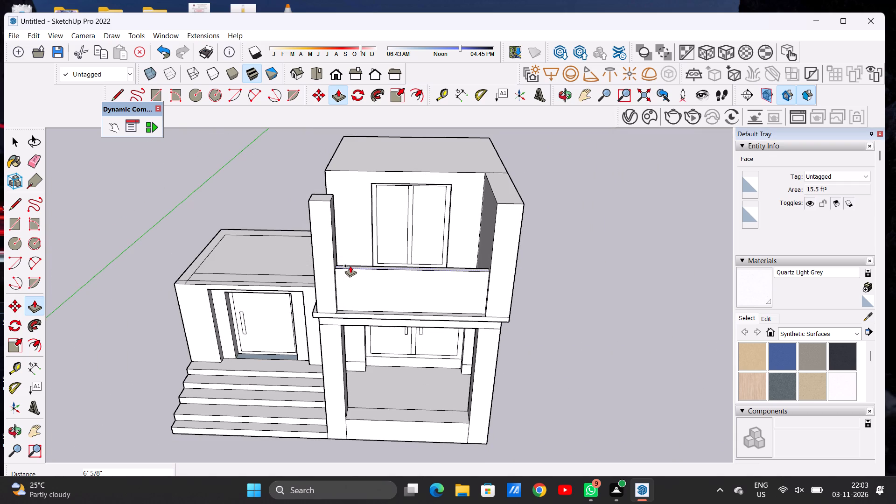
key("space")
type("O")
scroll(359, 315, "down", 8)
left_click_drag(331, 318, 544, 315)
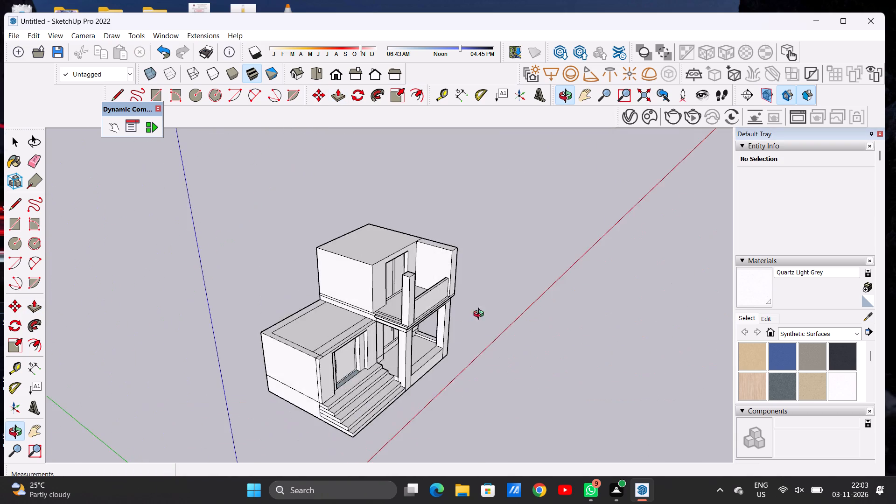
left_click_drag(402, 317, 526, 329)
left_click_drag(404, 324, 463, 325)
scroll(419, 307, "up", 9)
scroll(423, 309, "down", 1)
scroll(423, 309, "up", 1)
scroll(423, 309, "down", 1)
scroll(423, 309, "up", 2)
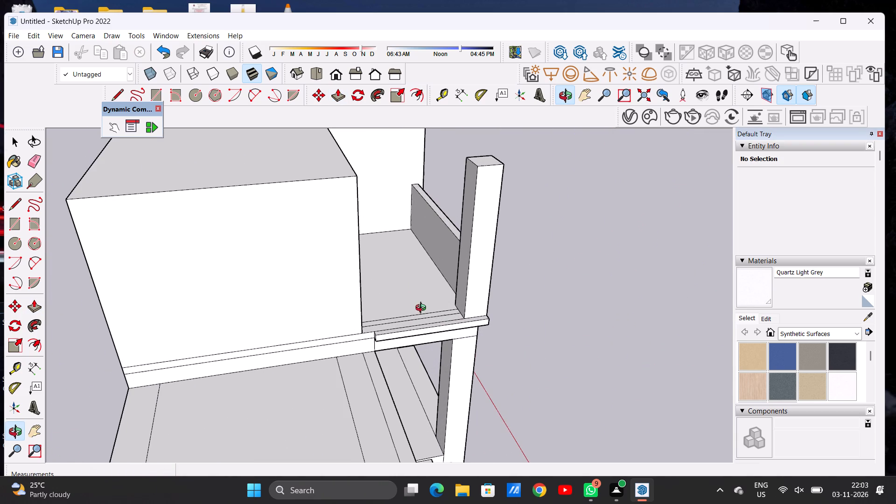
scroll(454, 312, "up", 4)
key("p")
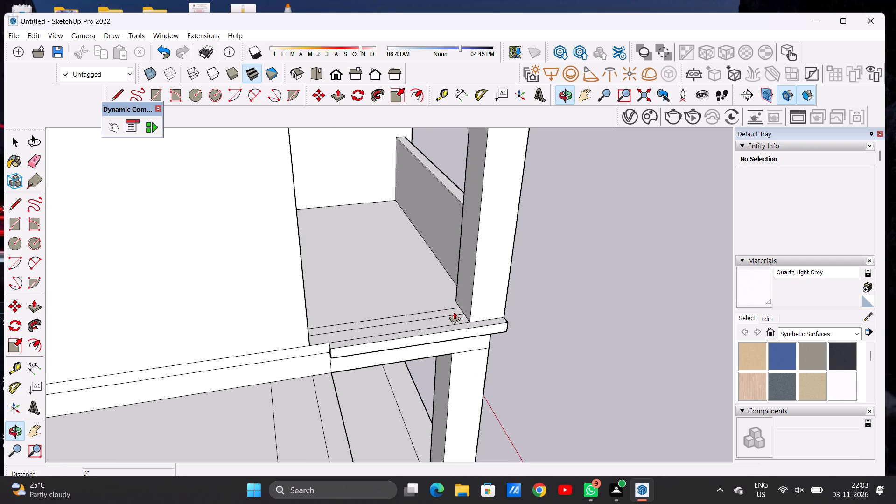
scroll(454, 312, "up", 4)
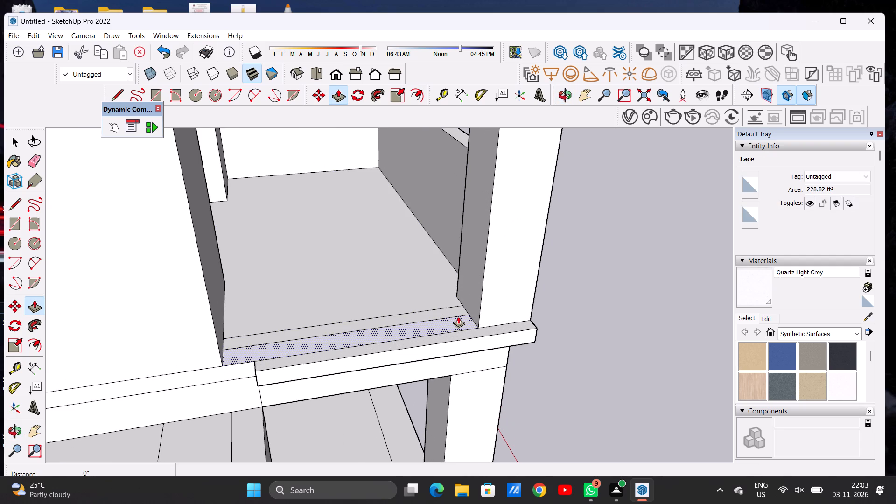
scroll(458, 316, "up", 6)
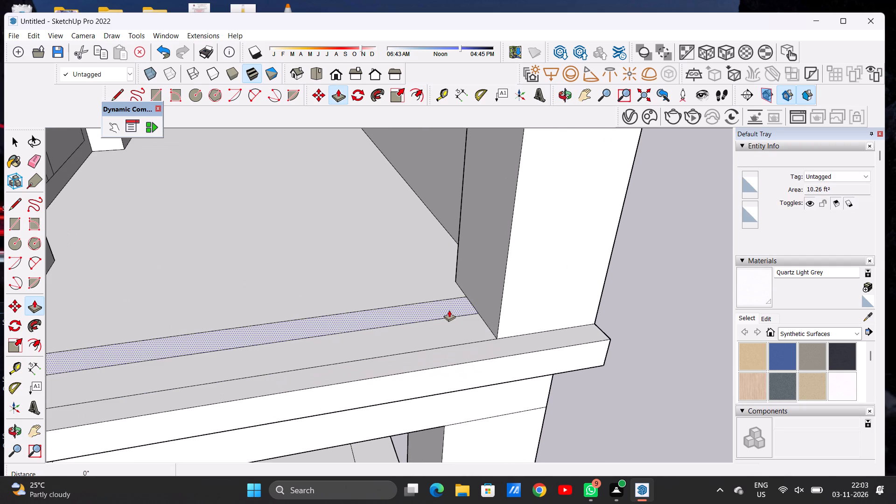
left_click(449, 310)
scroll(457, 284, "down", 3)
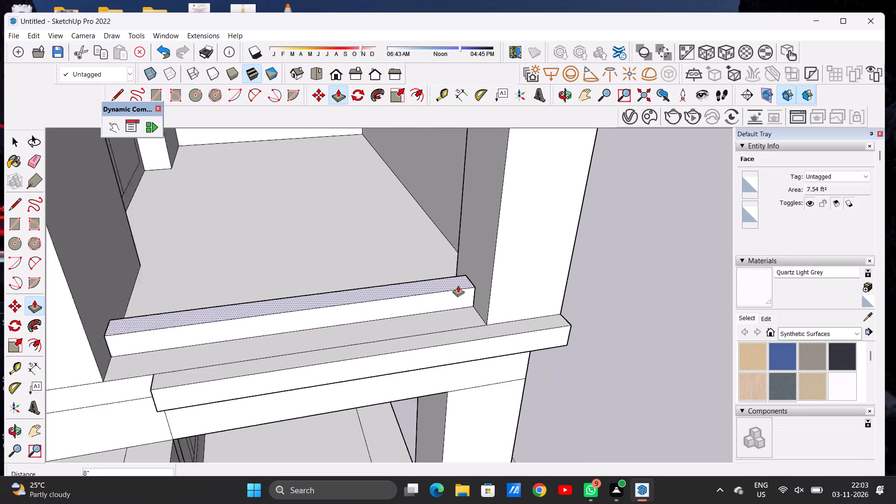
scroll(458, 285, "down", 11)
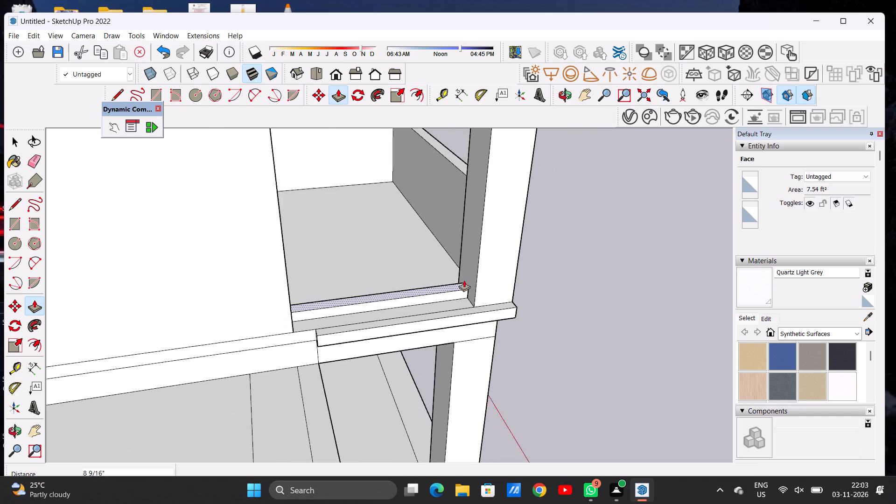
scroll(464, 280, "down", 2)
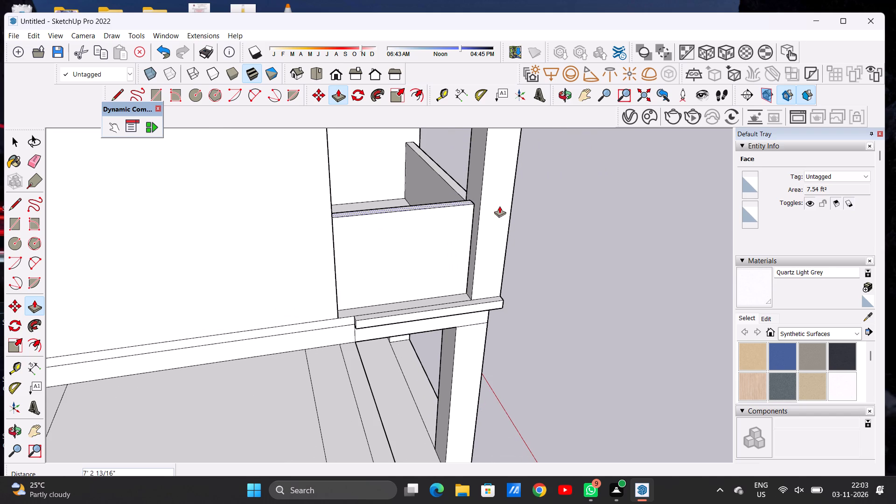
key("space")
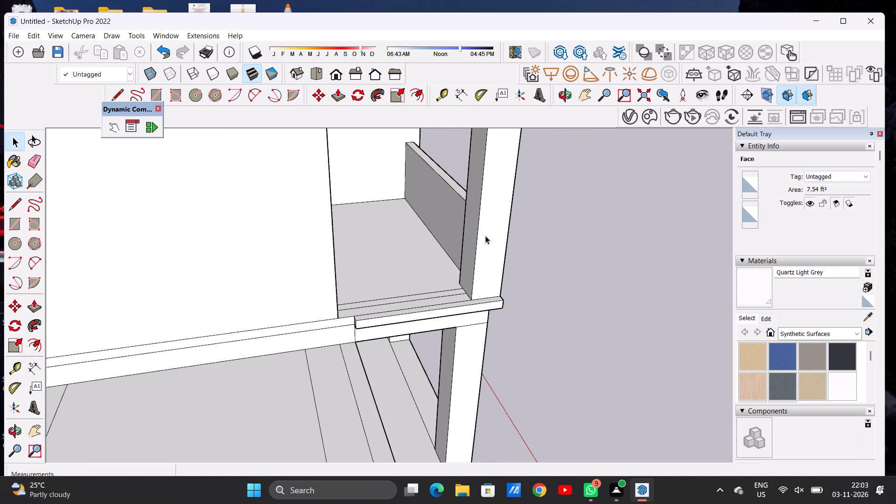
Push/Pull the narrow stair-side floor strip up to the front parapet's top to form the side parapet.
key("o")
left_click_drag(522, 230, 299, 239)
left_click_drag(427, 221, 193, 273)
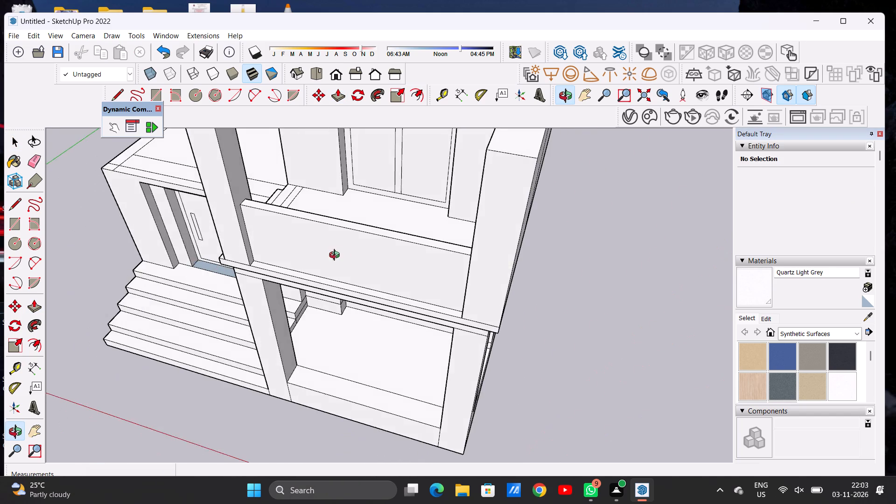
scroll(346, 259, "down", 7)
scroll(306, 223, "up", 2)
scroll(306, 223, "down", 2)
scroll(306, 223, "up", 20)
key("p")
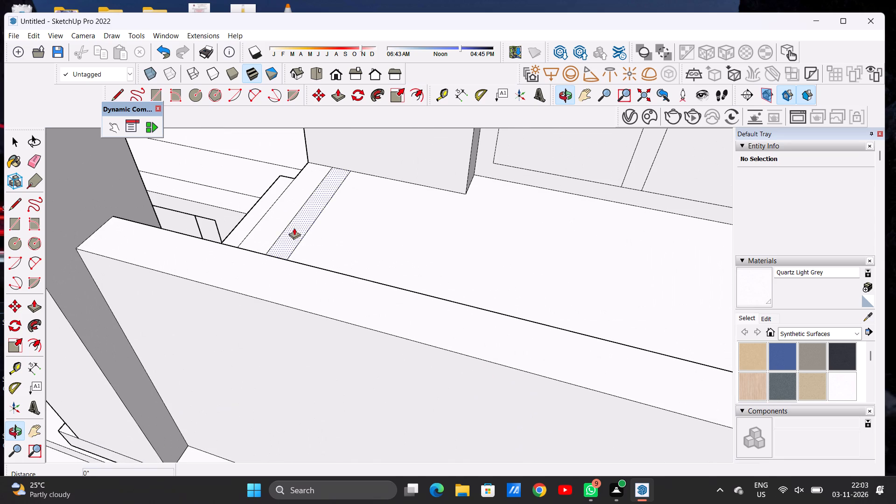
left_click(290, 231)
scroll(302, 195, "down", 8)
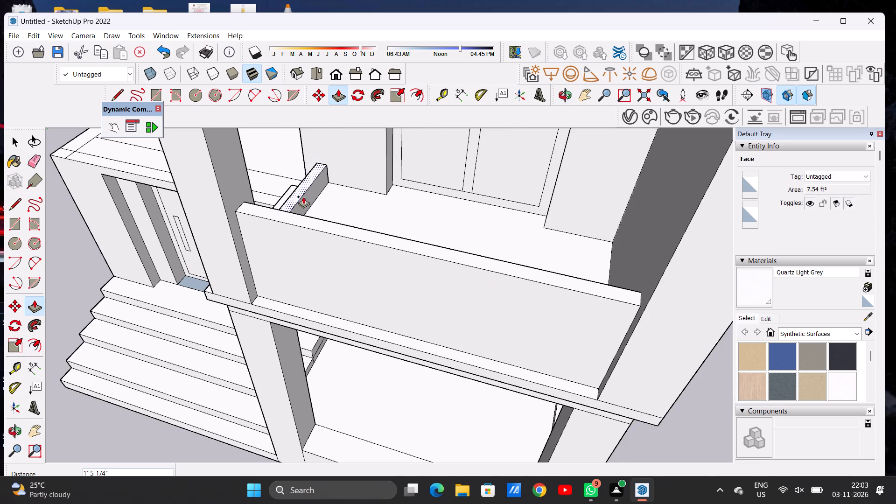
left_click(246, 204)
key("space")
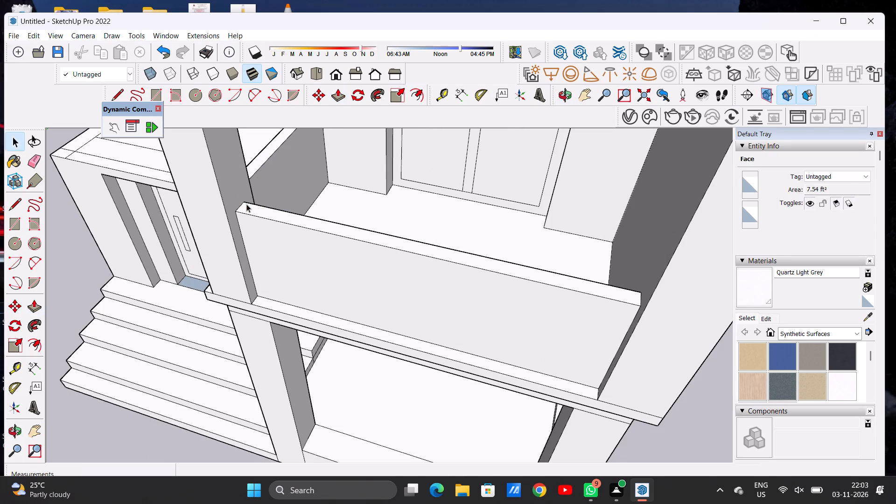
Examine the enclosed balcony and the whole house from the front and from ground level.
type("O")
scroll(308, 224, "down", 7)
scroll(475, 278, "up", 1)
scroll(474, 280, "down", 7)
left_click_drag(416, 295, 455, 232)
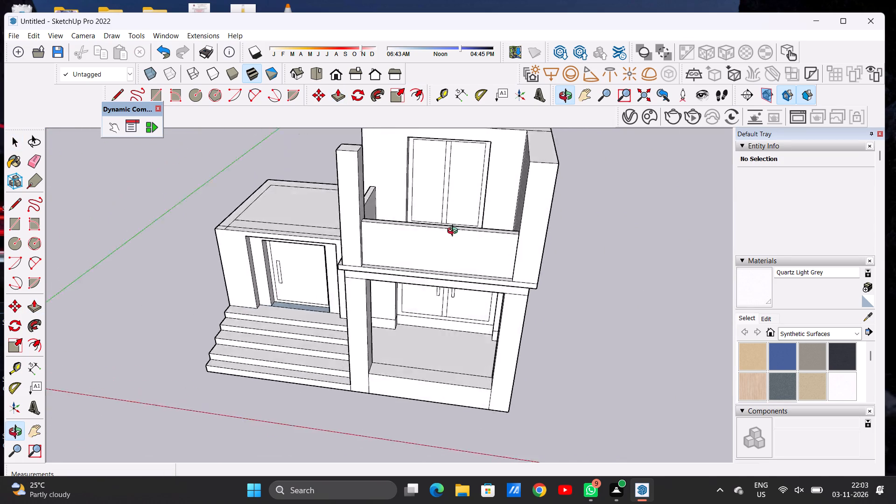
left_click_drag(455, 232, 472, 167)
left_click_drag(442, 237, 434, 211)
scroll(456, 294, "down", 10)
left_click_drag(413, 274, 473, 275)
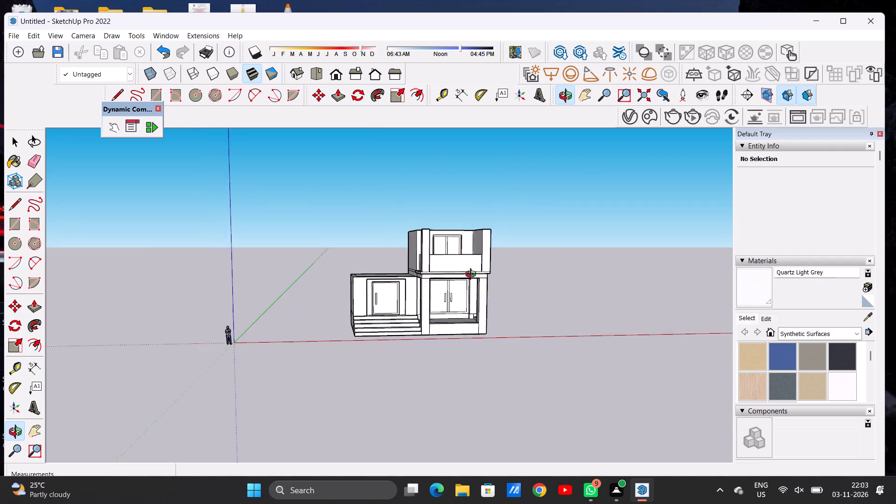
Push/Pull the top face of the balcony's stair-side parapet down about 6 1/4".
left_click_drag(473, 275, 448, 298)
scroll(432, 264, "up", 7)
left_click_drag(477, 268, 375, 306)
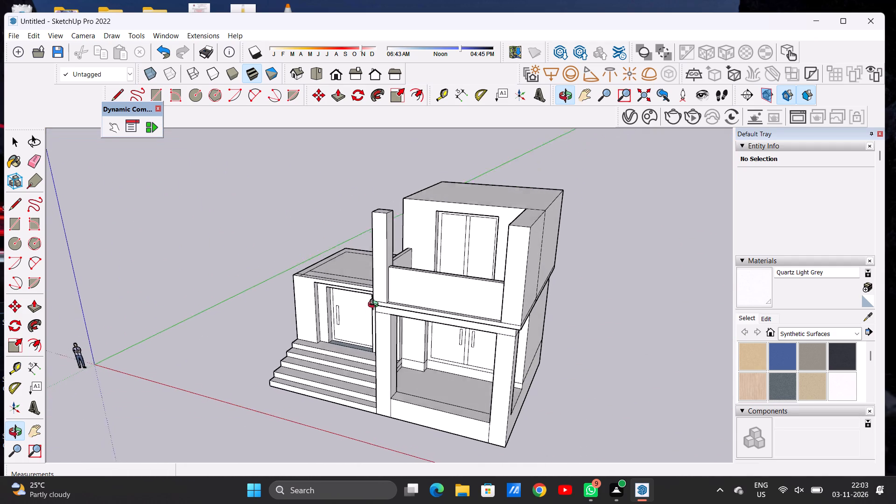
left_click_drag(375, 306, 376, 310)
scroll(412, 281, "up", 5)
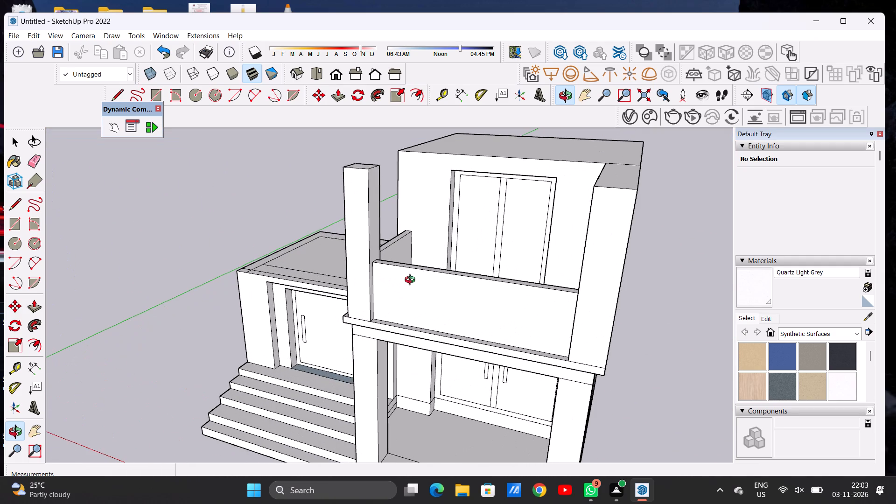
key("p")
key("space")
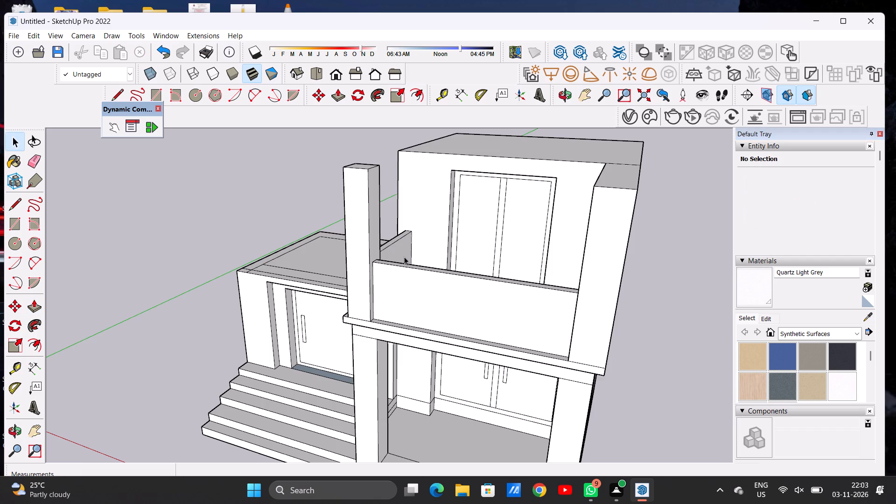
key("o")
left_click_drag(406, 261, 368, 316)
scroll(372, 279, "up", 1)
scroll(372, 279, "down", 1)
scroll(372, 279, "up", 4)
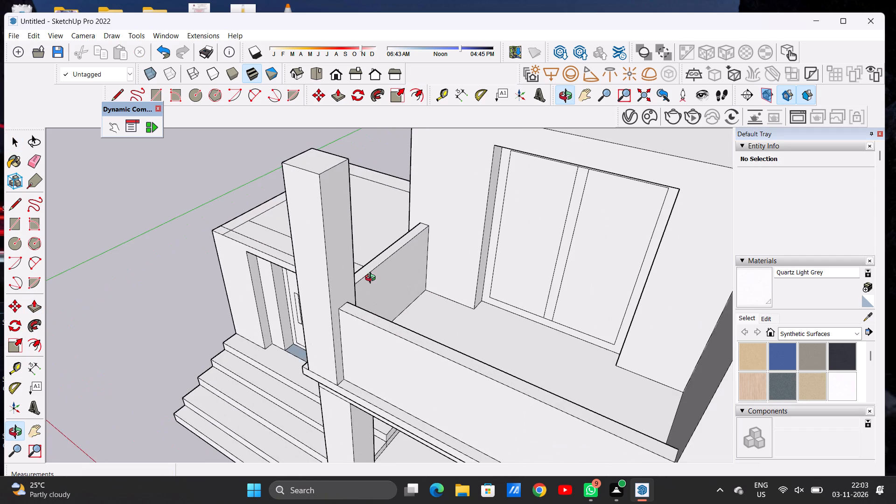
scroll(372, 279, "up", 1)
key("p")
scroll(371, 268, "down", 1)
scroll(371, 268, "up", 2)
left_click(370, 265)
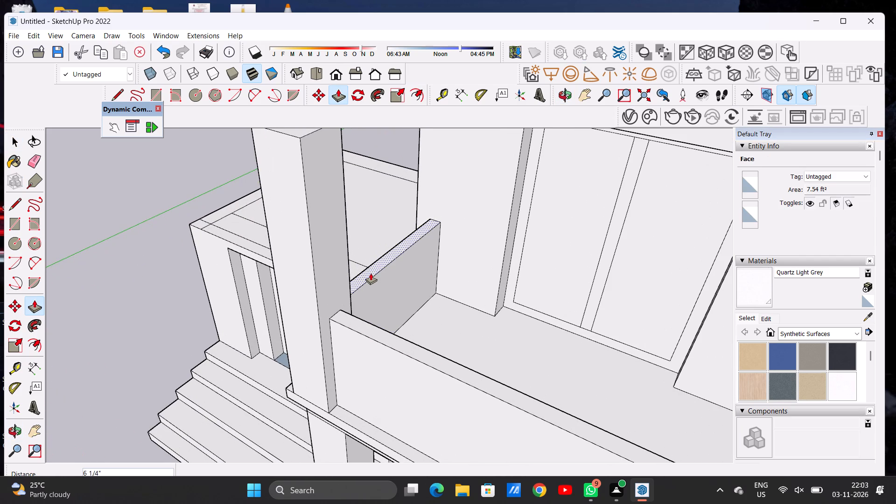
left_click(371, 273)
Push/Pull the top face of the balcony's front parapet by about 13/16".
left_click(361, 320)
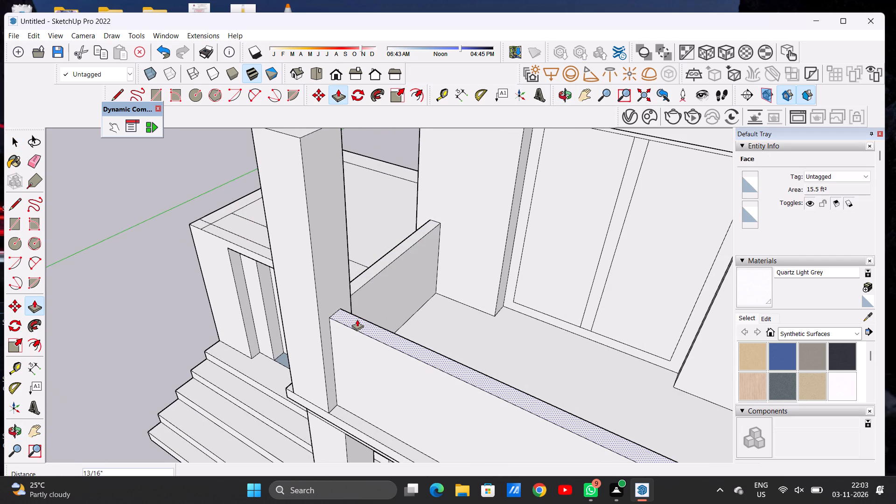
left_click(357, 319)
key("space")
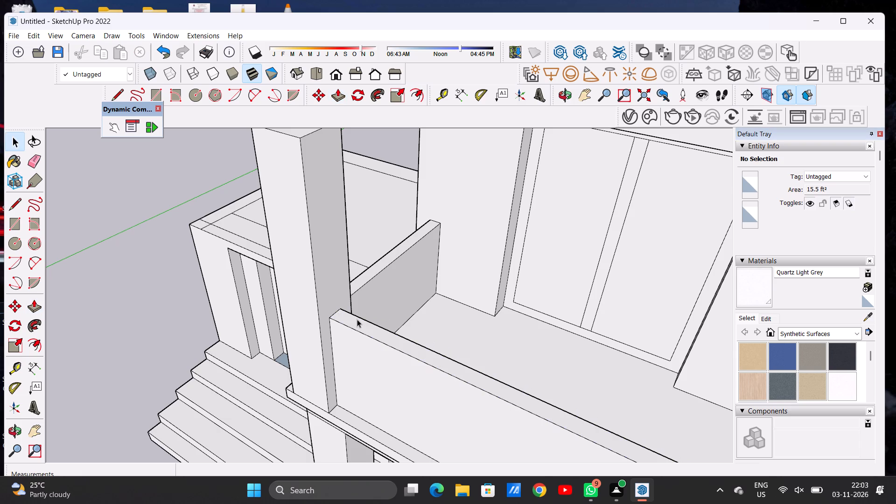
Examine the balcony parapets and the whole house from the front, from above and near ground level.
key("o")
scroll(383, 301, "down", 11)
left_click_drag(394, 323, 485, 285)
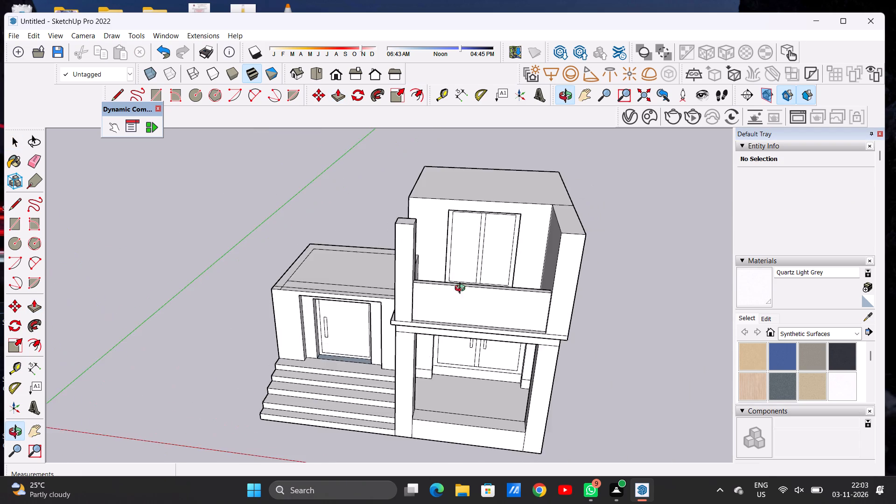
left_click_drag(409, 296, 516, 297)
left_click_drag(442, 295, 400, 266)
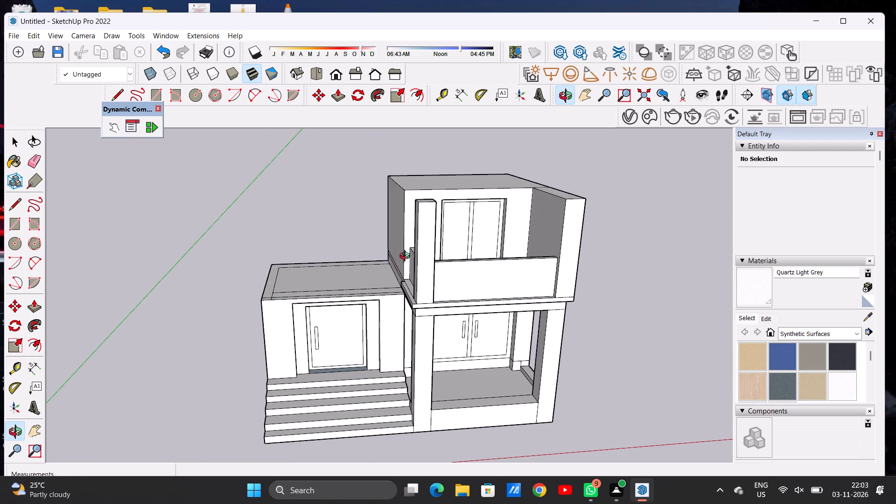
scroll(426, 251, "down", 6)
left_click_drag(458, 258, 418, 239)
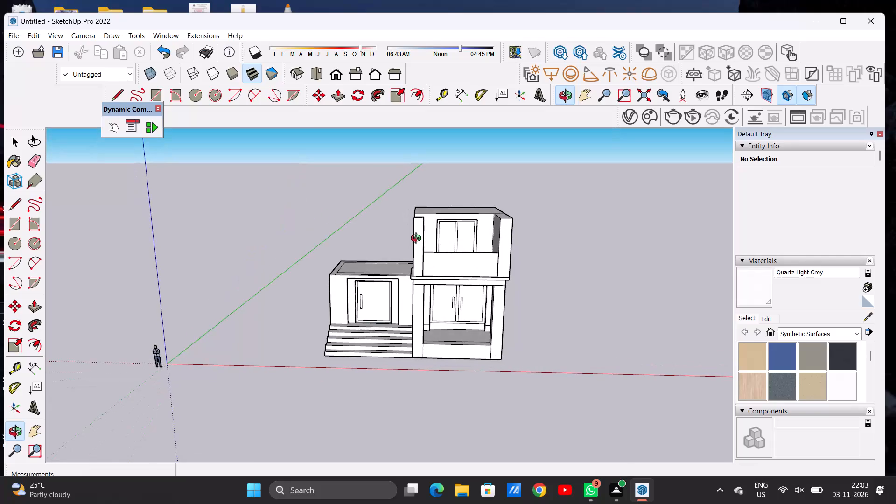
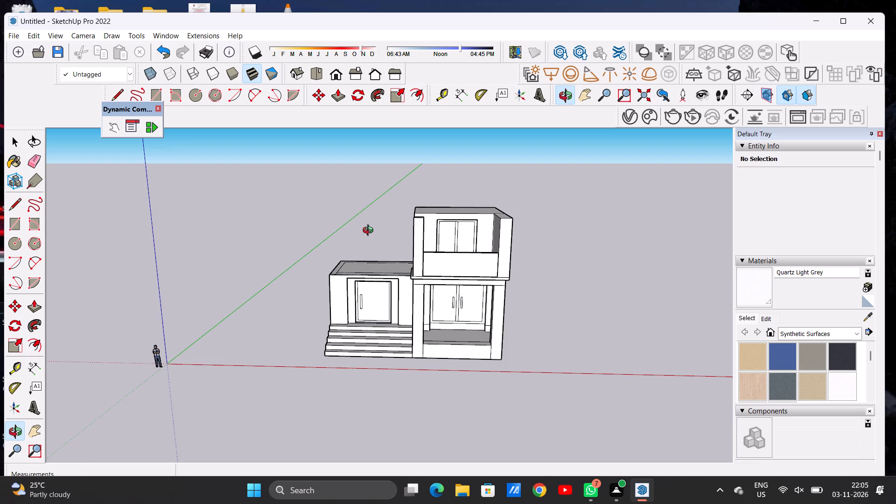
Examine the balcony's front and stair-side parapets and corner column from the front, from above and from the stair side.
scroll(371, 232, "down", 20)
scroll(371, 232, "down", 11)
scroll(381, 298, "down", 12)
scroll(405, 290, "up", 17)
left_click_drag(401, 256, 265, 260)
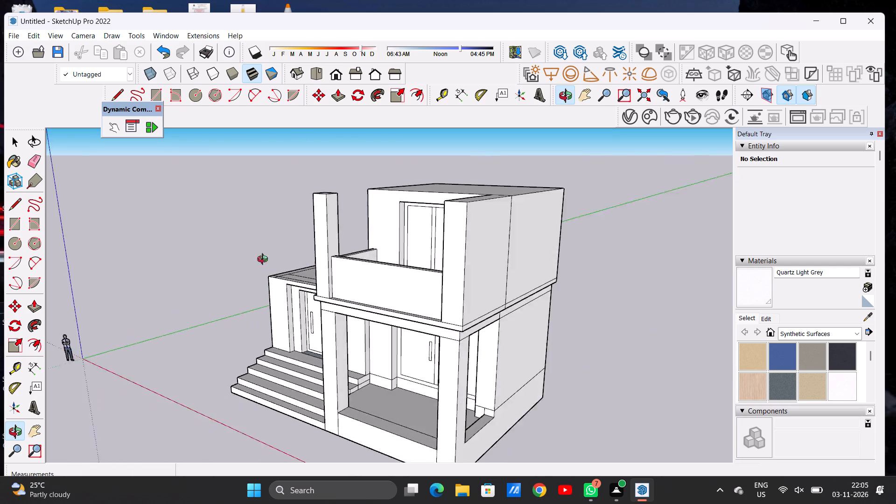
left_click_drag(265, 260, 446, 310)
left_click_drag(371, 303, 532, 312)
scroll(451, 273, "up", 4)
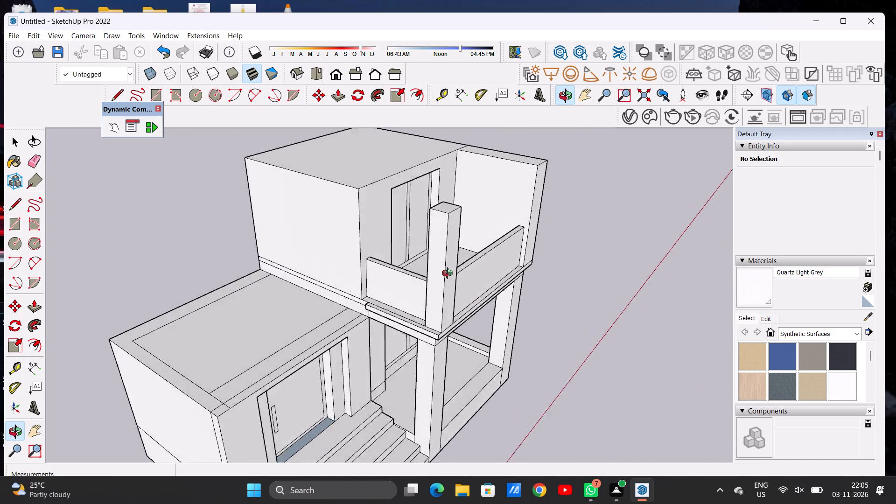
scroll(449, 274, "up", 12)
left_click_drag(438, 287, 270, 289)
left_click_drag(410, 255, 215, 287)
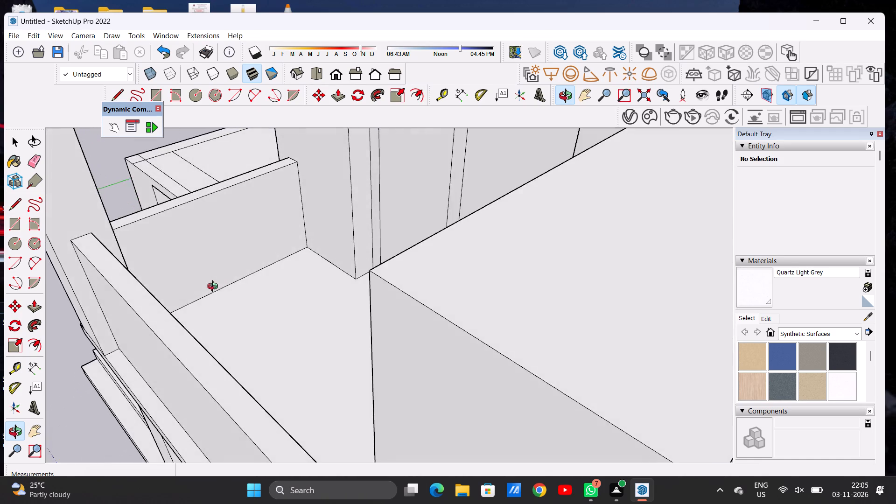
left_click_drag(215, 287, 357, 251)
scroll(348, 315, "down", 13)
scroll(351, 335, "up", 1)
scroll(351, 335, "down", 2)
left_click_drag(359, 348, 363, 316)
scroll(364, 308, "down", 12)
scroll(354, 296, "up", 13)
left_click_drag(308, 291, 394, 311)
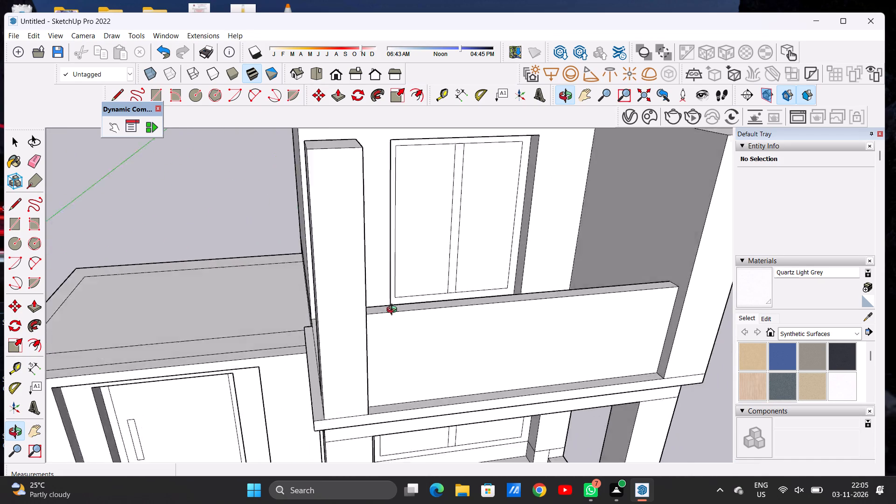
left_click_drag(394, 311, 409, 313)
left_click_drag(359, 308, 369, 302)
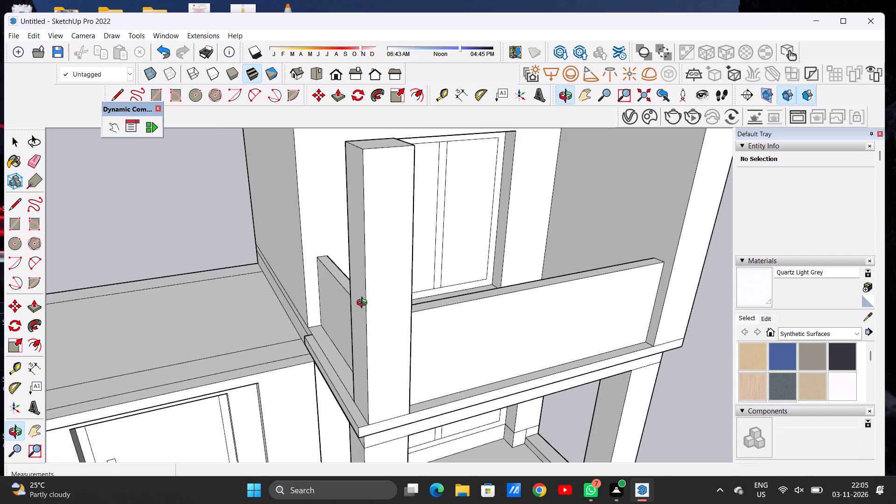
Examine the whole house and the balcony parapets' proportions from the front and from the stair side.
scroll(341, 256, "down", 20)
scroll(354, 301, "up", 1)
scroll(354, 301, "down", 2)
scroll(353, 301, "up", 1)
scroll(349, 299, "down", 20)
scroll(349, 299, "down", 7)
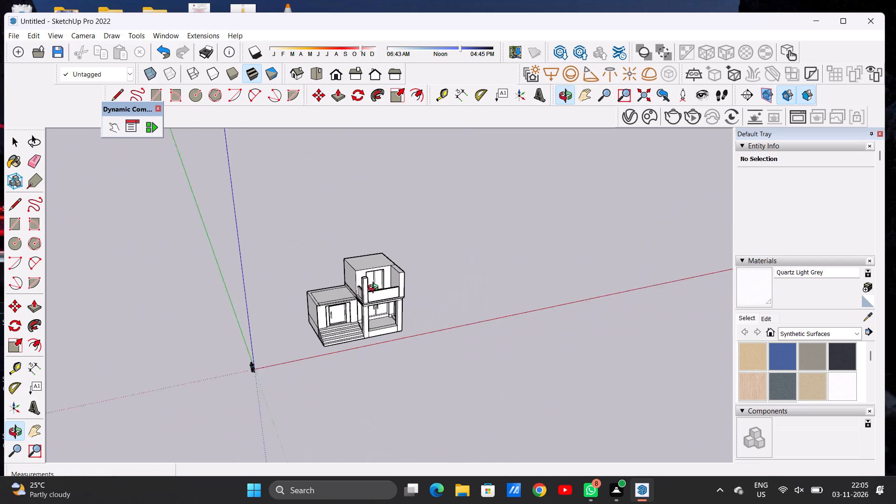
scroll(375, 289, "down", 2)
scroll(387, 311, "up", 11)
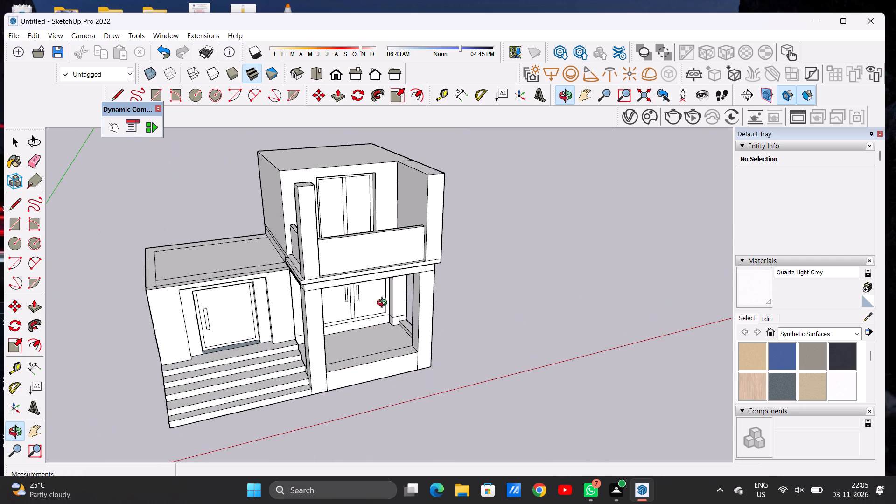
scroll(384, 304, "up", 1)
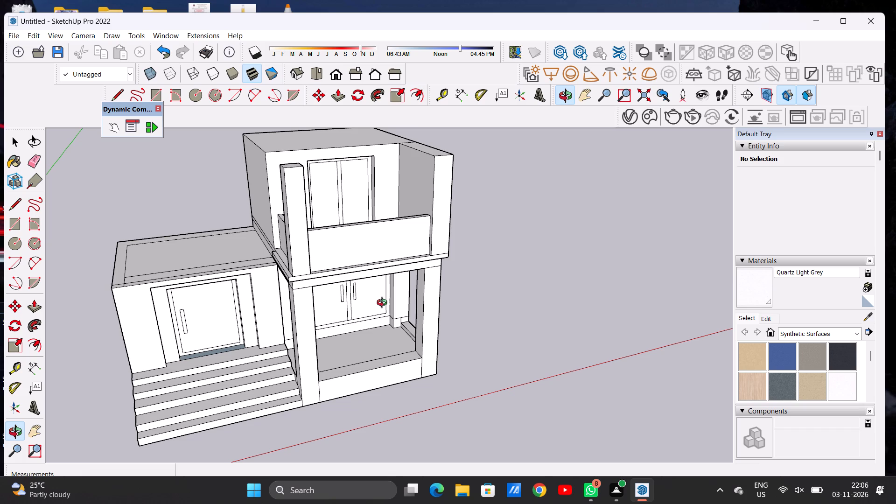
scroll(405, 327, "up", 1)
scroll(398, 325, "down", 8)
scroll(372, 310, "up", 4)
scroll(372, 310, "down", 20)
scroll(372, 310, "down", 9)
scroll(340, 287, "up", 4)
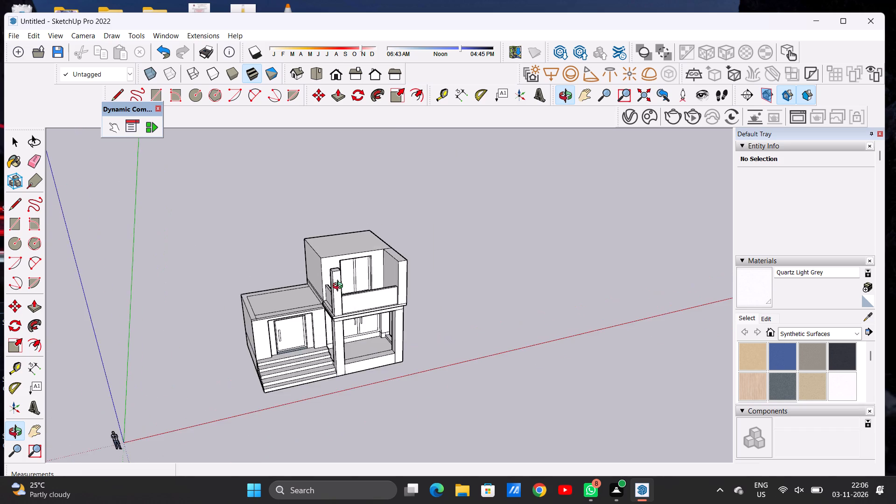
scroll(340, 287, "up", 2)
scroll(348, 288, "down", 1)
scroll(348, 288, "up", 7)
left_click_drag(375, 280, 298, 285)
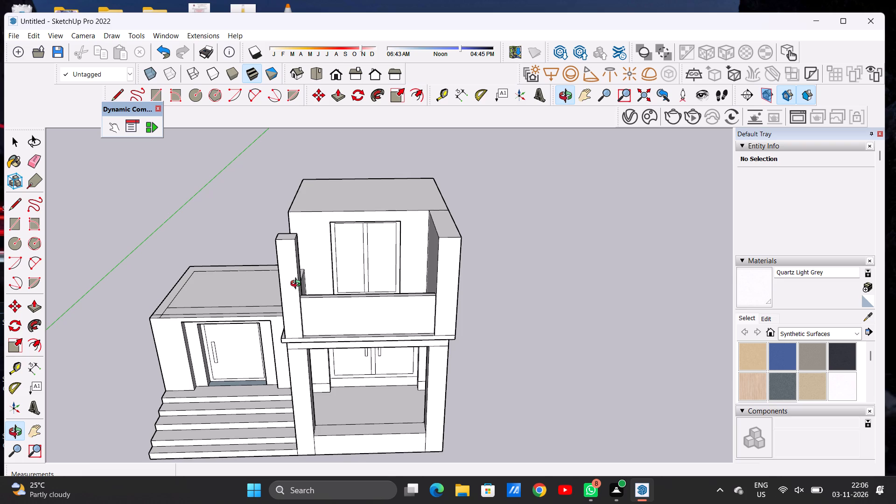
scroll(311, 292, "down", 10)
scroll(426, 278, "up", 1)
scroll(425, 281, "down", 19)
scroll(394, 304, "up", 1)
scroll(394, 306, "down", 4)
scroll(390, 351, "up", 2)
scroll(390, 351, "down", 2)
scroll(390, 351, "up", 2)
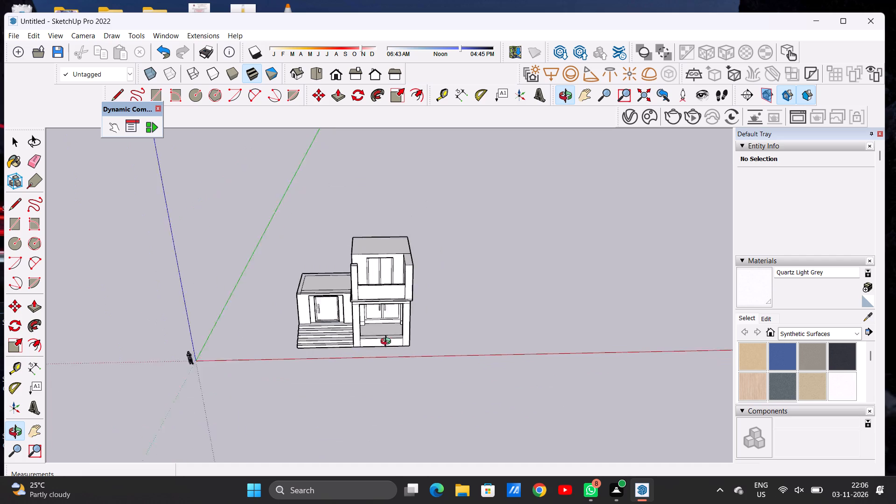
scroll(384, 336, "down", 1)
scroll(369, 265, "up", 3)
scroll(369, 264, "down", 1)
scroll(369, 264, "up", 4)
left_click_drag(384, 299, 520, 281)
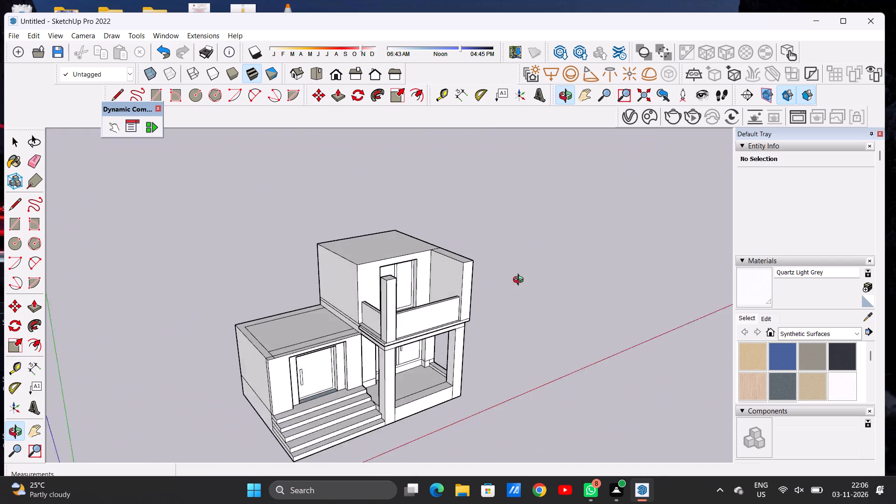
left_click_drag(520, 281, 537, 276)
scroll(391, 298, "up", 7)
scroll(389, 296, "down", 1)
scroll(401, 329, "up", 2)
scroll(401, 329, "down", 1)
scroll(401, 329, "up", 1)
scroll(401, 329, "down", 1)
scroll(401, 329, "up", 1)
Push/Pull the top face of the balcony's front parapet down about 7 7/16", level with the stair-side parapet's top.
left_click_drag(404, 329, 436, 317)
scroll(449, 320, "up", 1)
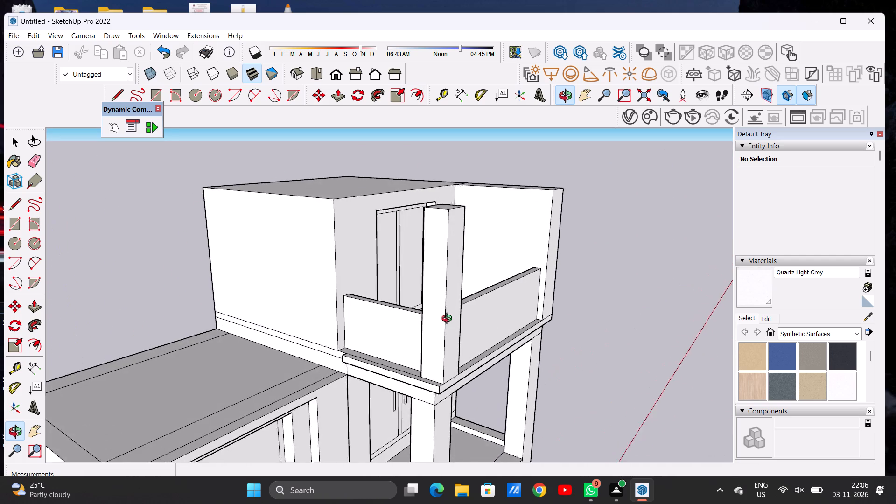
scroll(449, 320, "up", 4)
key("p")
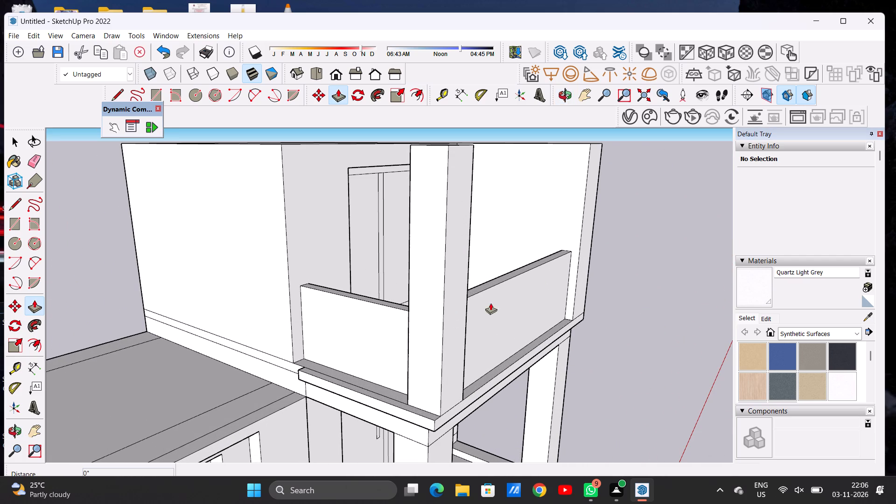
scroll(472, 289, "up", 5)
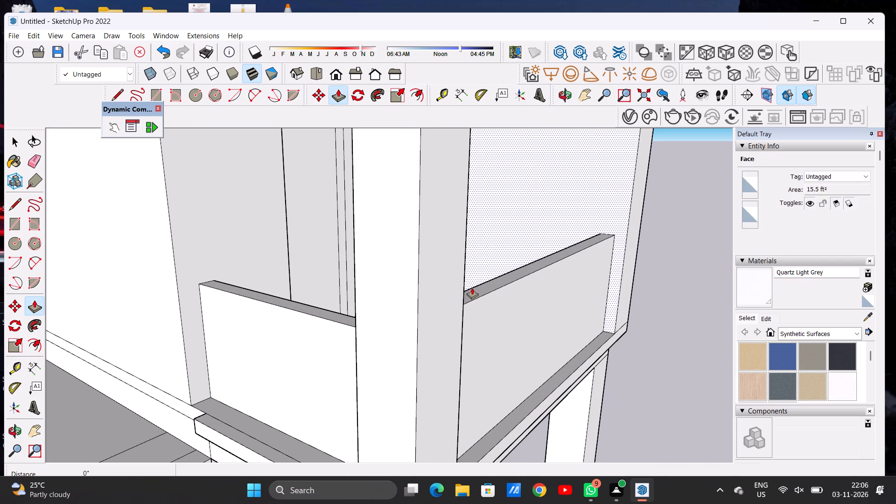
left_click(472, 287)
key("space")
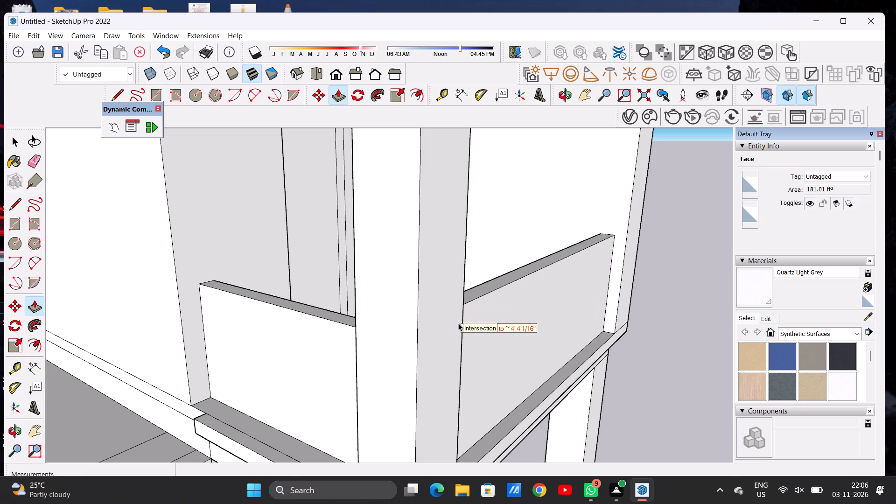
key("p")
scroll(482, 293, "up", 4)
left_click(482, 291)
scroll(486, 309, "down", 2)
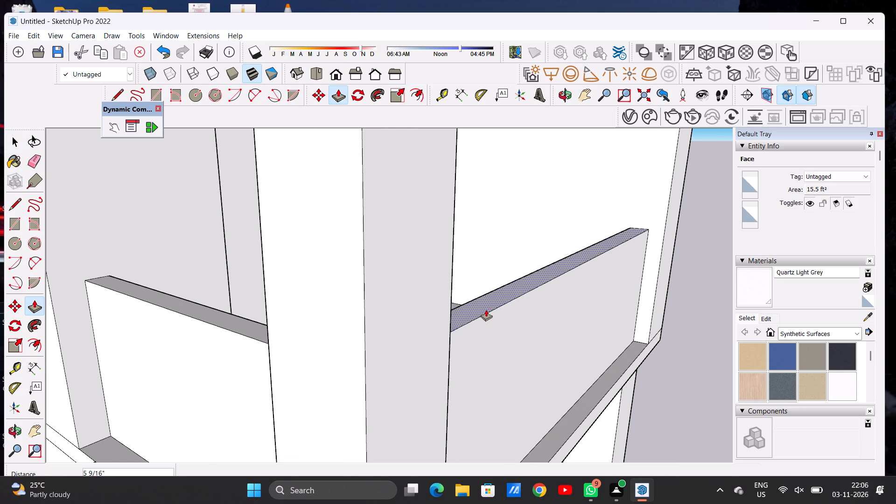
scroll(486, 309, "down", 3)
left_click(362, 333)
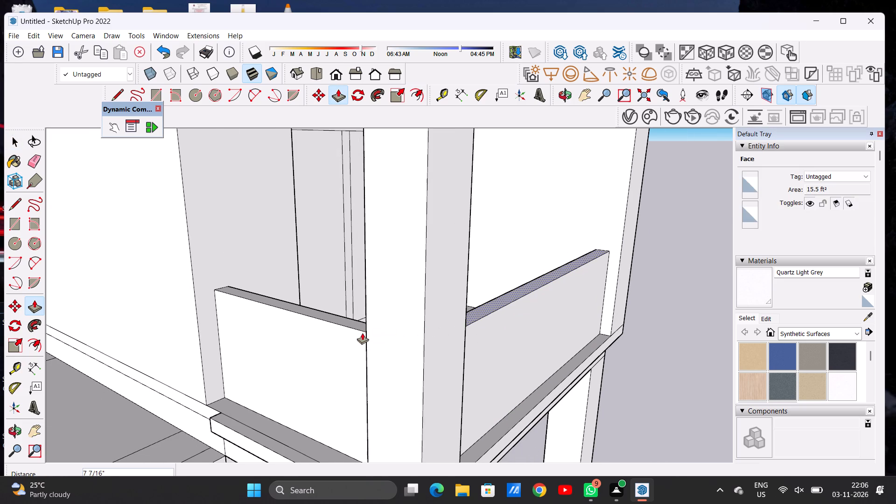
key("space")
Draw a circle of about 1 3/4" radius on the corner column's face, just above the end of the stair-side parapet.
type("O")
scroll(452, 344, "down", 11)
left_click_drag(414, 355, 535, 345)
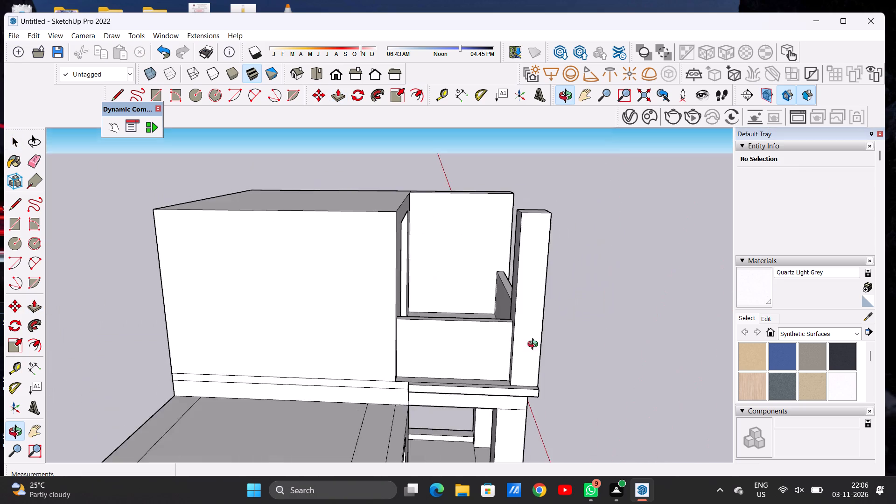
left_click_drag(535, 345, 538, 350)
left_click_drag(509, 341, 634, 340)
scroll(545, 300, "up", 13)
left_click_drag(533, 291, 545, 329)
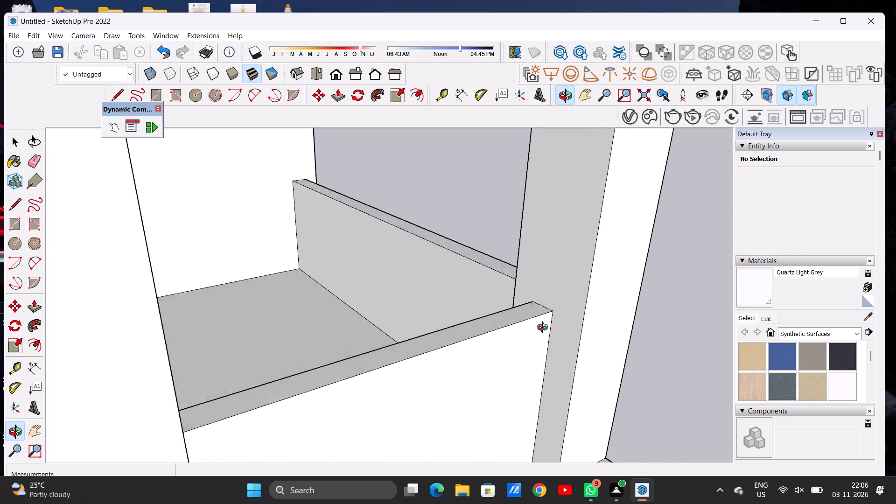
left_click_drag(545, 329, 545, 329)
scroll(544, 307, "up", 6)
key("c")
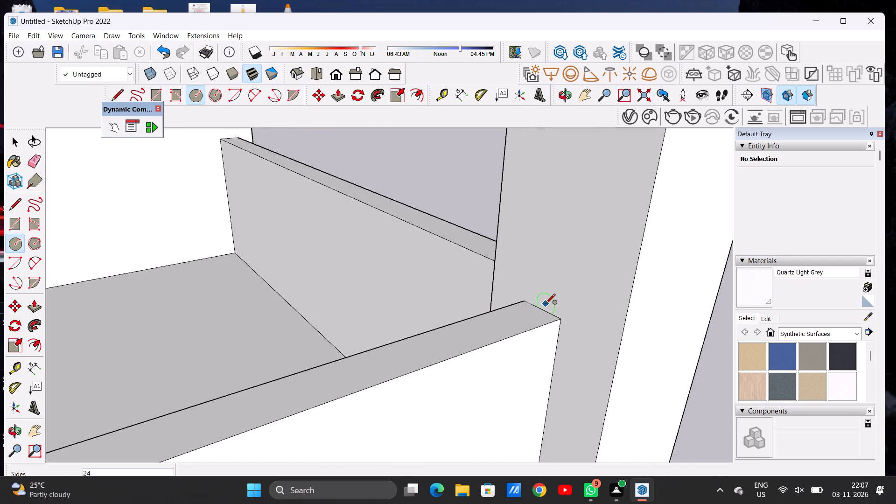
left_click(548, 297)
left_click(549, 288)
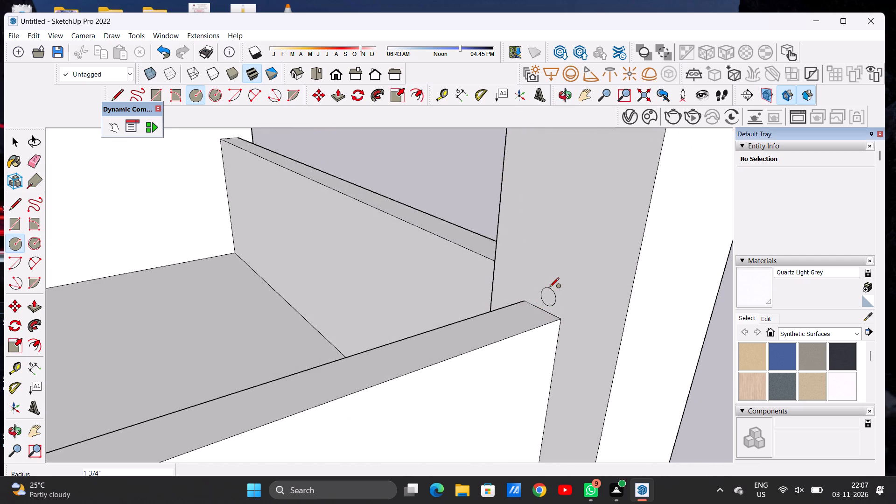
key("space")
Push/Pull the circle about 10' 15/16" along the stair-side parapet to the upper-floor wall, forming a round handrail.
type("P")
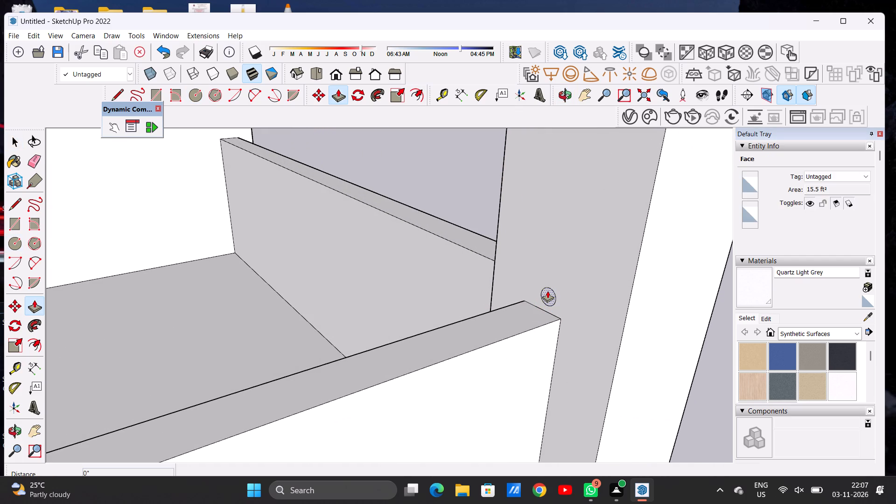
left_click(547, 291)
scroll(535, 295, "down", 13)
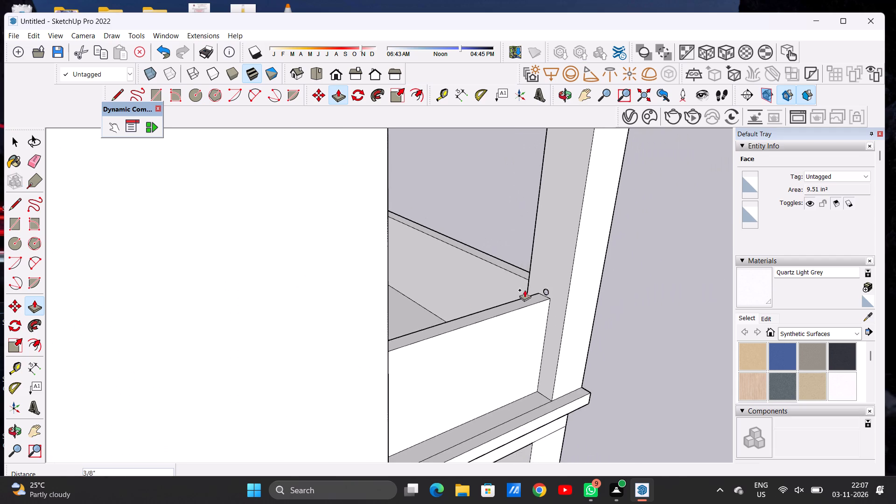
scroll(389, 327, "up", 5)
scroll(417, 322, "down", 1)
scroll(416, 326, "up", 4)
scroll(405, 329, "down", 7)
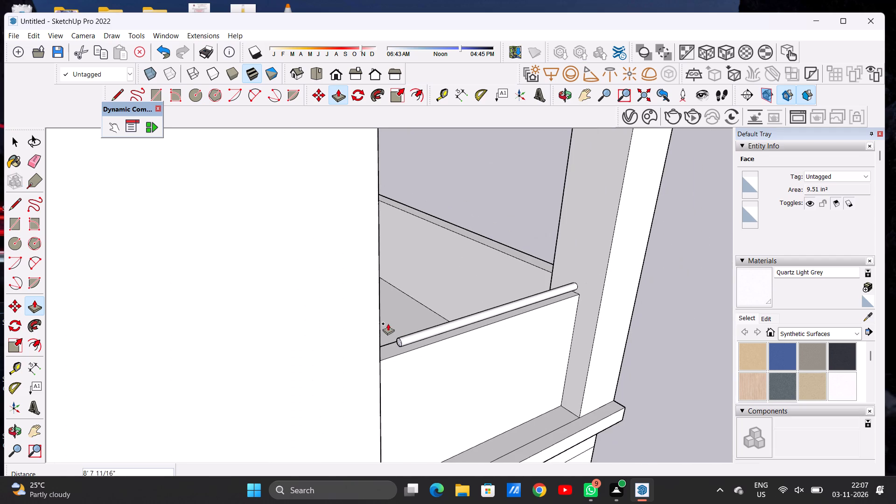
left_click(381, 365)
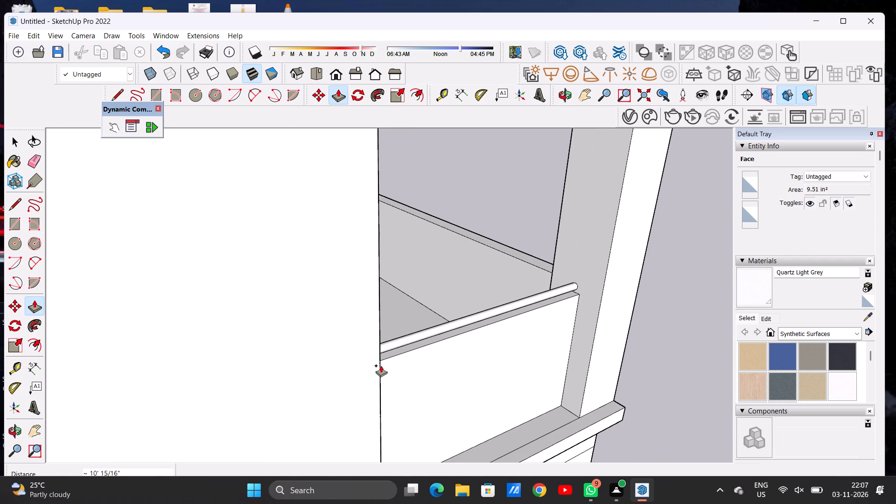
key("space")
Examine the round handrail above the stair-side parapet, its junction with the upper-floor wall, and the balcony from the front.
type("O")
left_click_drag(442, 326, 266, 312)
scroll(282, 321, "up", 1)
scroll(282, 321, "down", 1)
scroll(282, 321, "up", 5)
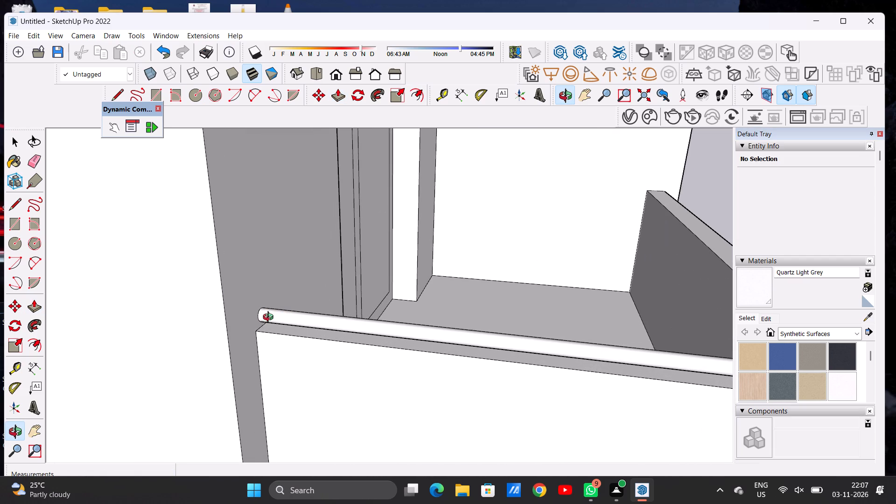
scroll(359, 340, "down", 8)
scroll(324, 337, "up", 1)
scroll(323, 336, "down", 2)
scroll(323, 336, "up", 14)
scroll(308, 329, "down", 1)
scroll(308, 329, "up", 4)
scroll(296, 314, "down", 1)
scroll(296, 314, "up", 2)
left_click_drag(312, 334, 399, 312)
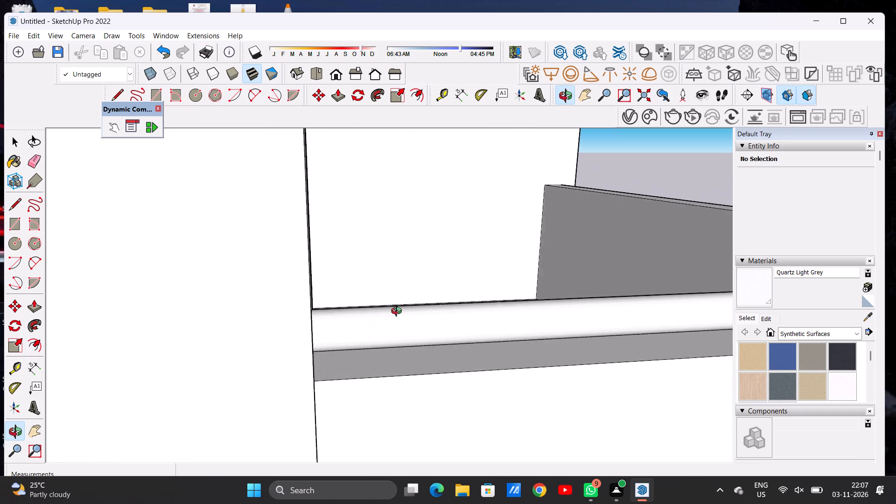
left_click_drag(399, 312, 363, 314)
scroll(321, 323, "up", 7)
left_click_drag(281, 329, 298, 327)
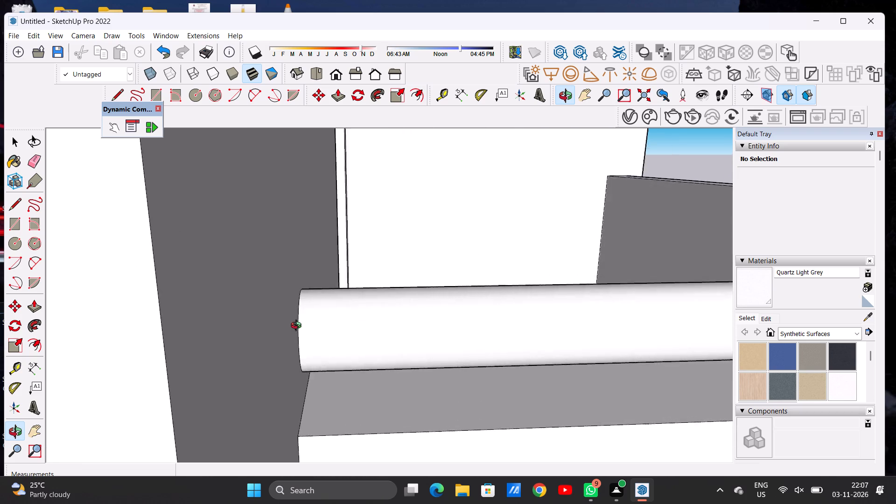
left_click_drag(298, 327, 285, 329)
scroll(294, 329, "up", 7)
scroll(294, 329, "down", 1)
scroll(294, 328, "up", 4)
left_click_drag(266, 321, 287, 323)
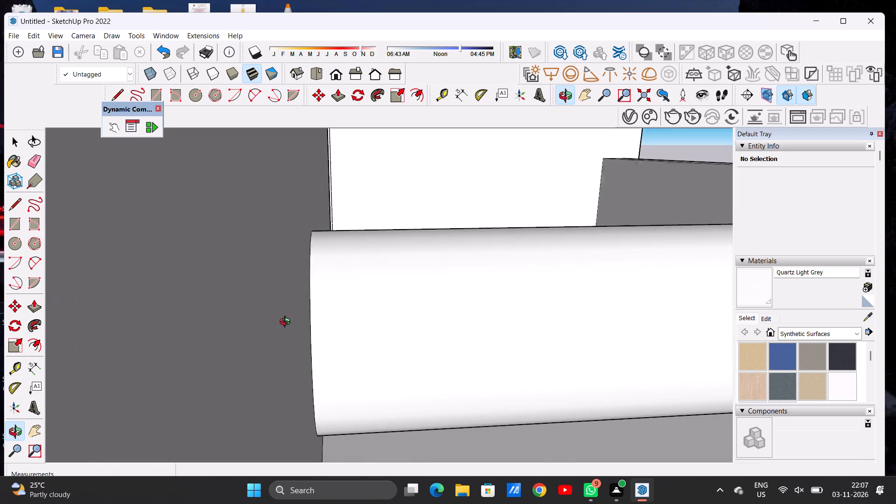
left_click_drag(287, 323, 282, 324)
scroll(308, 336, "down", 20)
scroll(308, 336, "down", 16)
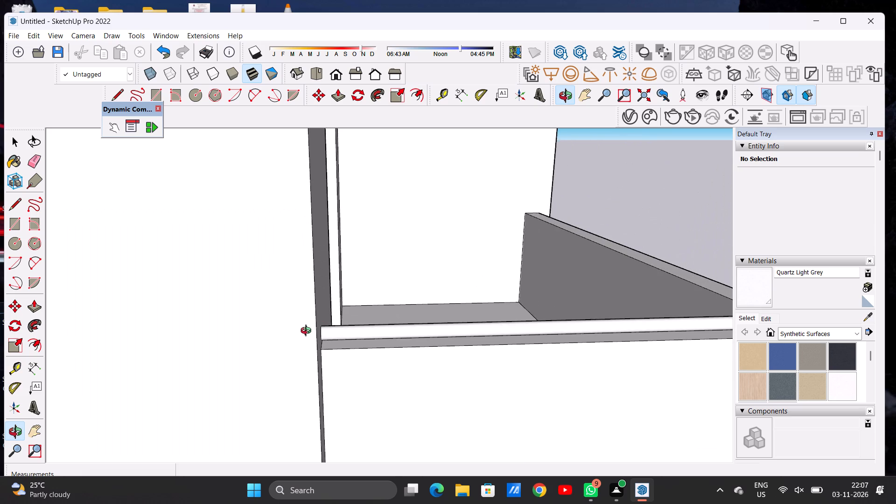
scroll(308, 332, "down", 10)
scroll(350, 329, "up", 1)
scroll(360, 329, "down", 2)
left_click_drag(502, 326, 299, 327)
left_click_drag(403, 324, 210, 338)
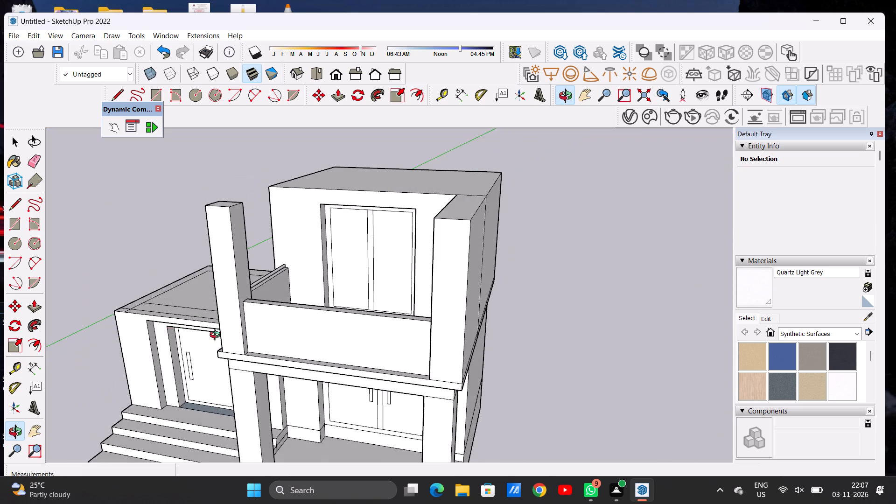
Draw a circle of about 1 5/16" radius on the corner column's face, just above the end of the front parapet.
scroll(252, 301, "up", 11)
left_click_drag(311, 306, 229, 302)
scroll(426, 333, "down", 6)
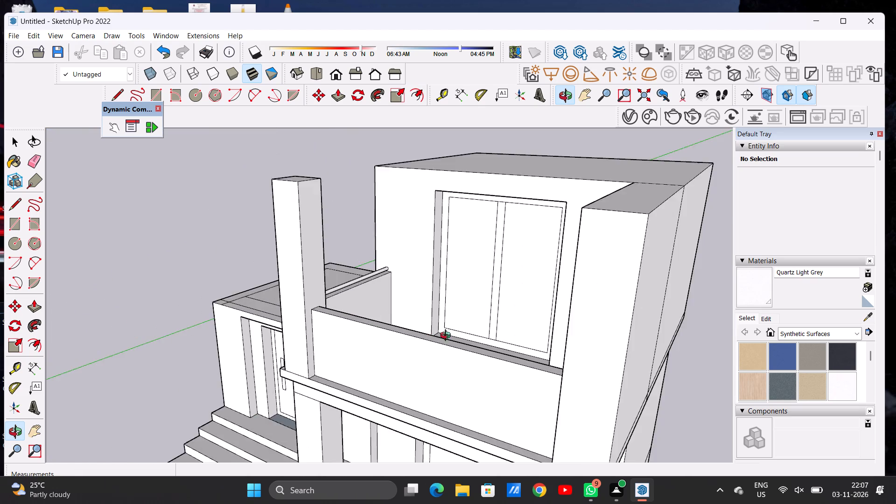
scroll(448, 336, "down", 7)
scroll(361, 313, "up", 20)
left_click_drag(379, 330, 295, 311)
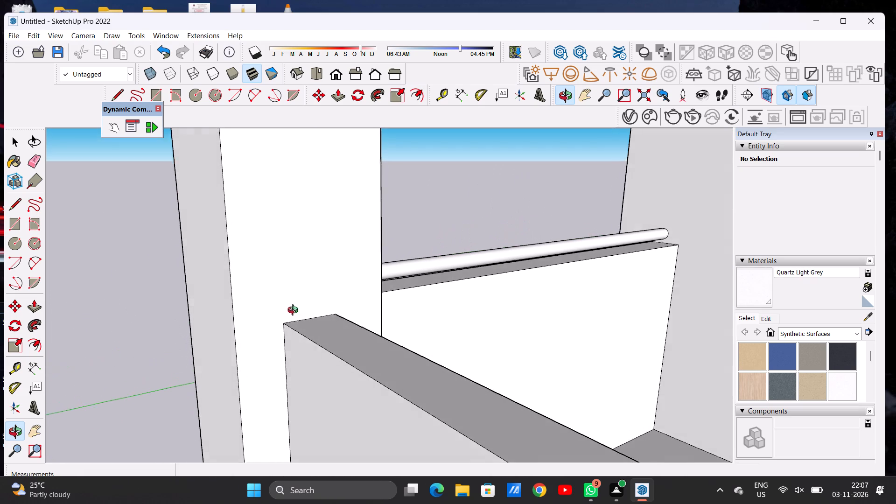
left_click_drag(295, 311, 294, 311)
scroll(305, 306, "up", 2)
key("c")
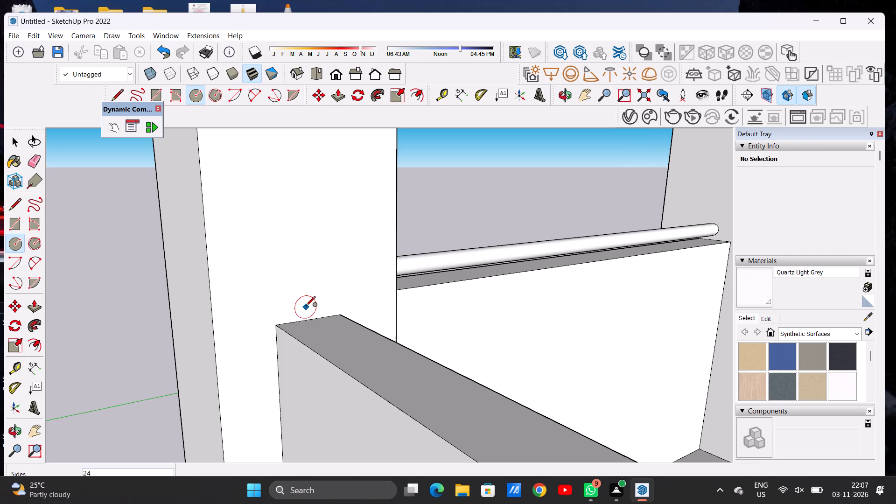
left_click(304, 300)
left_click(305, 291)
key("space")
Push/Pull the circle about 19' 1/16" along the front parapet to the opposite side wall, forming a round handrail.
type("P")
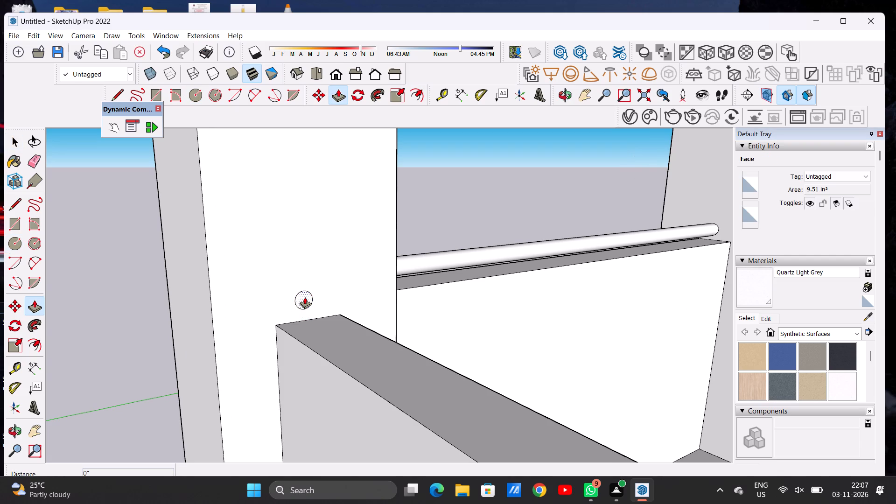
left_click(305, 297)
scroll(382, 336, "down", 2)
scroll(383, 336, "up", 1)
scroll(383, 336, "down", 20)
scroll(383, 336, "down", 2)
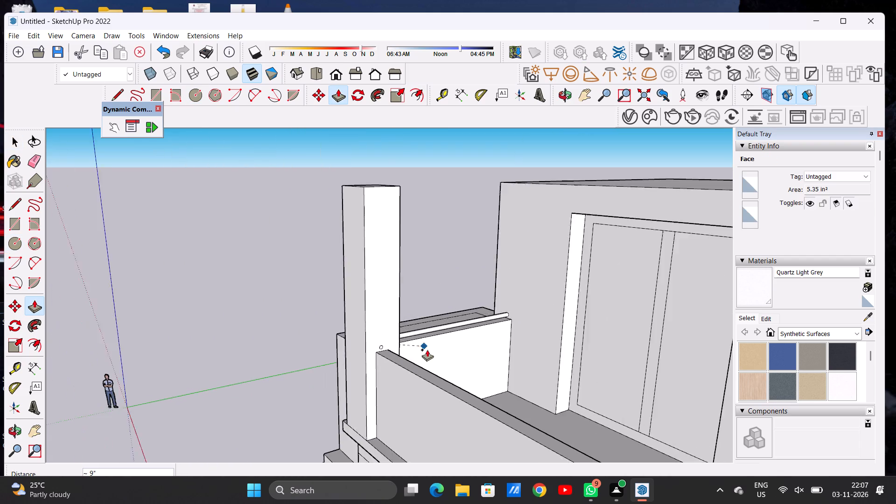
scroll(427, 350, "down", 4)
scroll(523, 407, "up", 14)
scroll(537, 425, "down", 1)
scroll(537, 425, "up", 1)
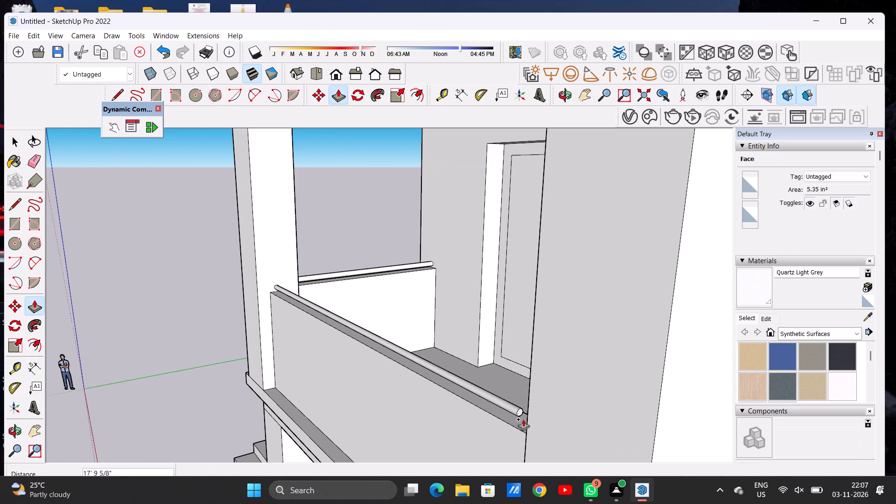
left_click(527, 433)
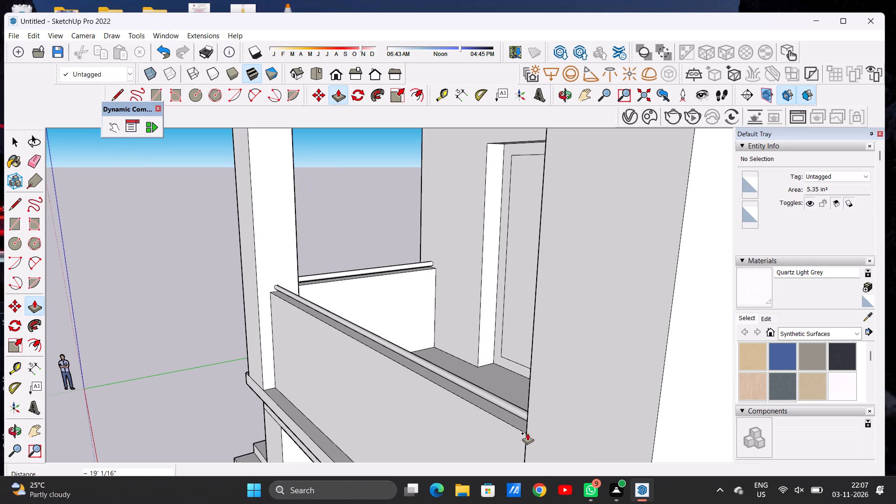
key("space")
Examine the new handrail above the balcony's front parapet from the front and both ends, comparing it with the stair-side one.
type("O")
scroll(516, 375, "down", 13)
left_click_drag(482, 367, 643, 355)
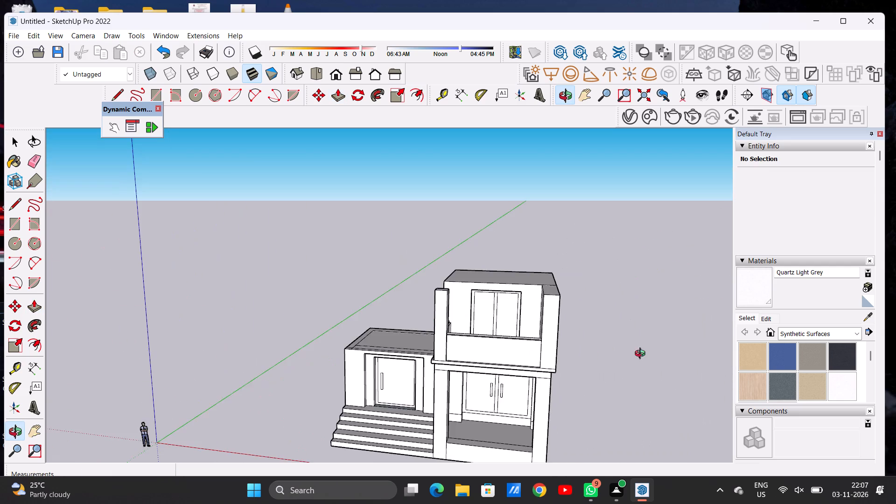
left_click_drag(508, 361, 620, 362)
scroll(527, 313, "up", 3)
scroll(527, 313, "down", 1)
scroll(527, 313, "up", 14)
scroll(599, 348, "down", 5)
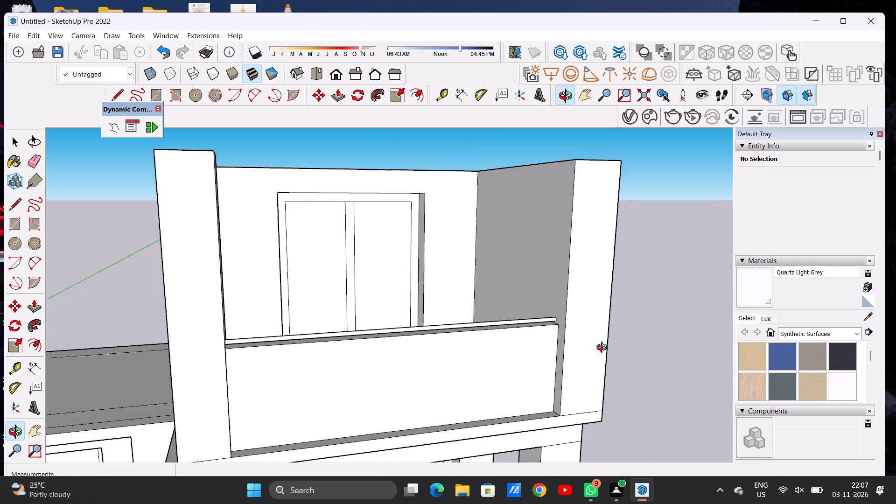
scroll(604, 349, "down", 6)
left_click_drag(503, 376, 374, 363)
scroll(382, 347, "up", 7)
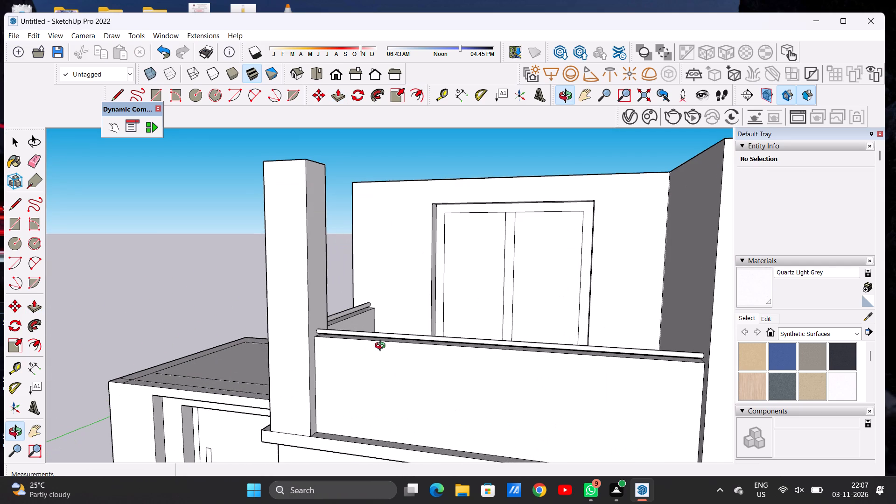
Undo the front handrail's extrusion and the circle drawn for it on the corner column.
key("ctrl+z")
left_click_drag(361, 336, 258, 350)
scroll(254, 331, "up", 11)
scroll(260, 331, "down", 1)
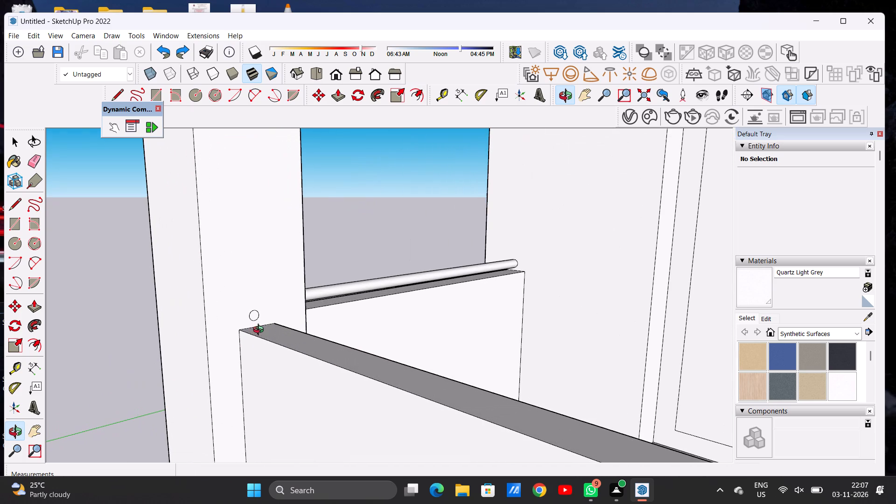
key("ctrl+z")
Draw a larger circle of just over 2" radius on the corner column's face, just above the end of the front parapet.
key("c")
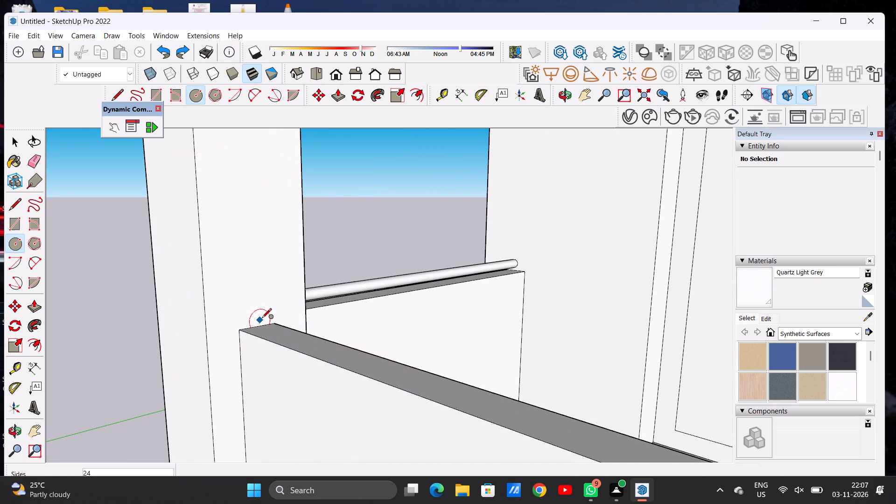
left_click(255, 312)
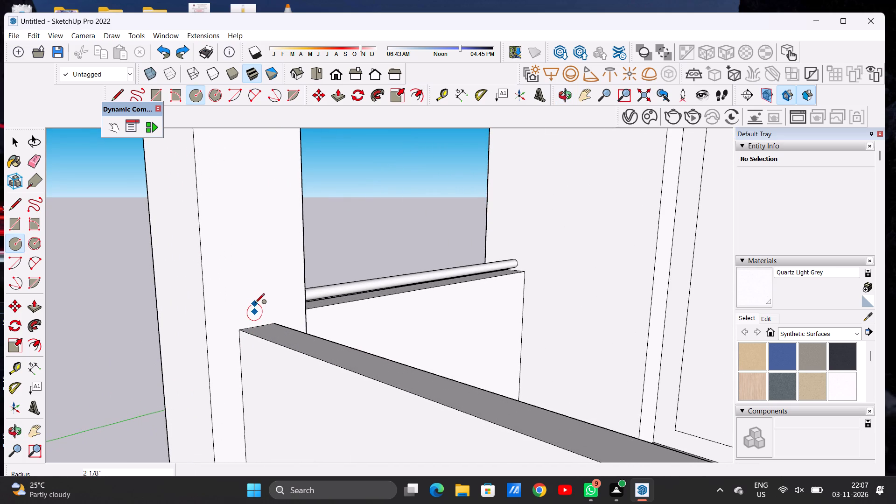
left_click(255, 303)
key("space")
Push/Pull the larger circle about 19' 1/16" along the front parapet to the opposite side wall, forming the front handrail.
key("p")
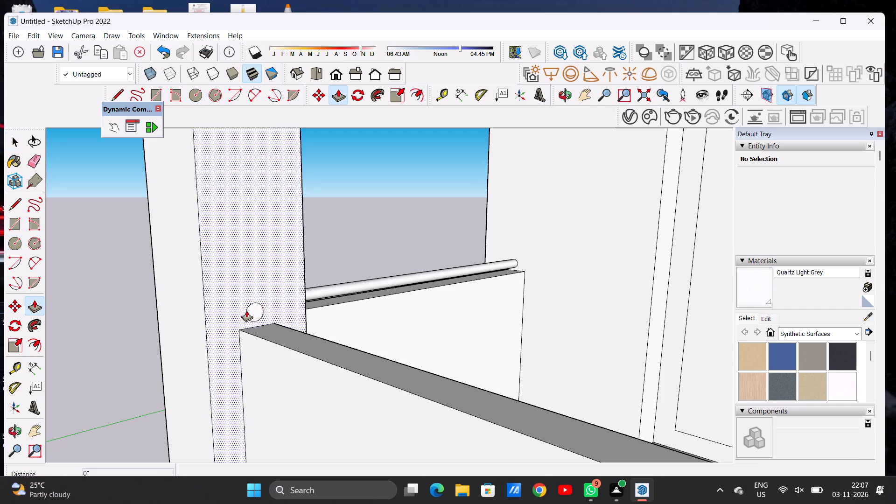
left_click(253, 309)
scroll(361, 335, "down", 6)
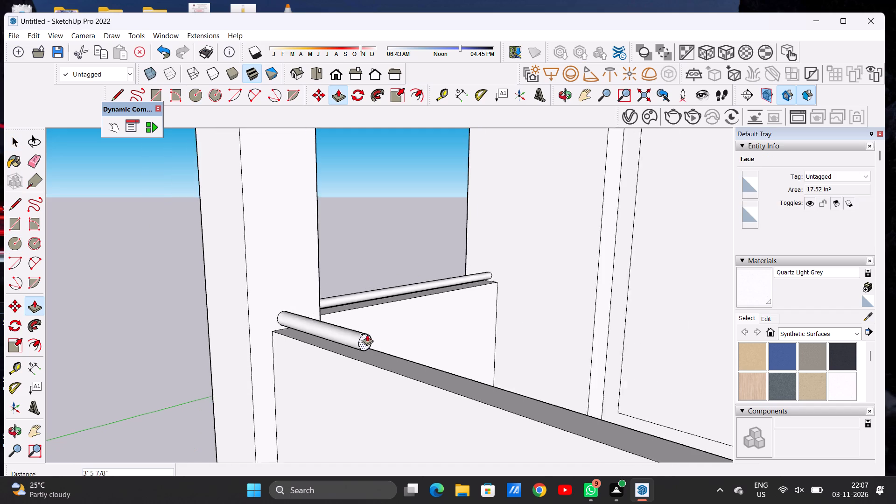
scroll(367, 334, "down", 14)
scroll(495, 354, "up", 3)
scroll(494, 354, "down", 2)
scroll(493, 354, "up", 4)
scroll(493, 355, "down", 1)
scroll(493, 356, "up", 15)
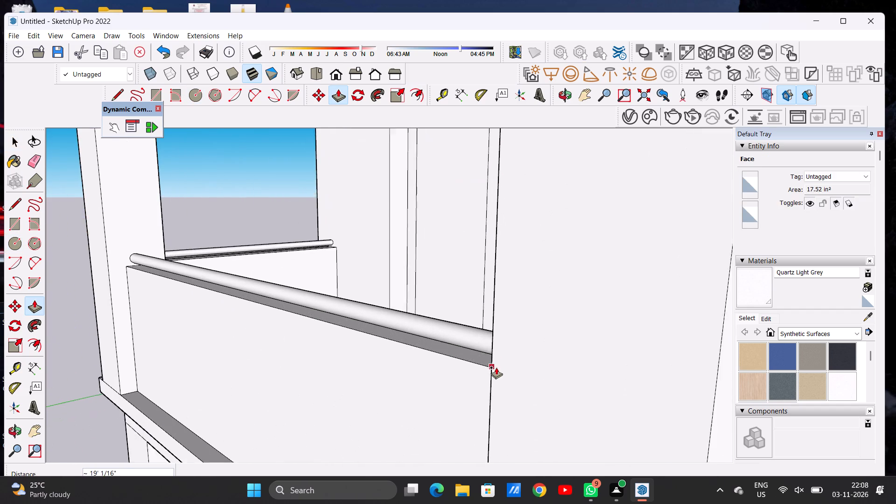
left_click(493, 367)
key("space")
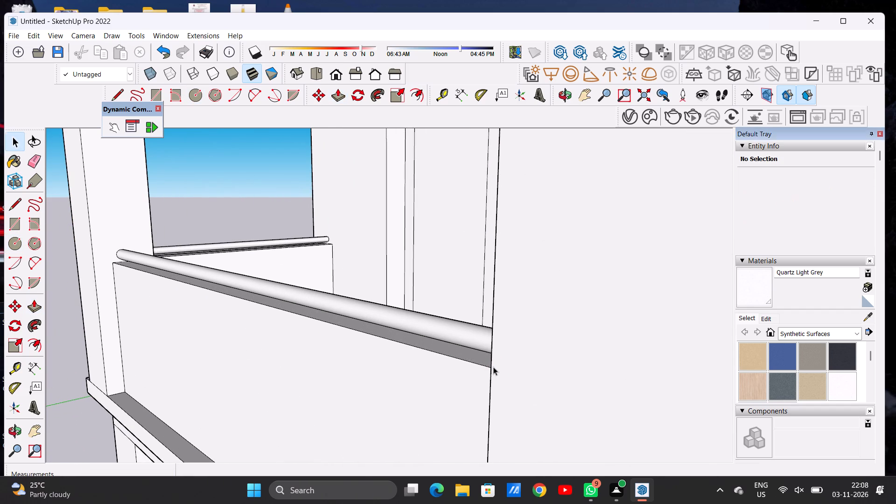
Examine the thicker front handrail, its junction with the side wall, and the balcony's overall appearance from the front and above.
type("O")
left_click_drag(460, 366, 668, 359)
scroll(525, 340, "down", 6)
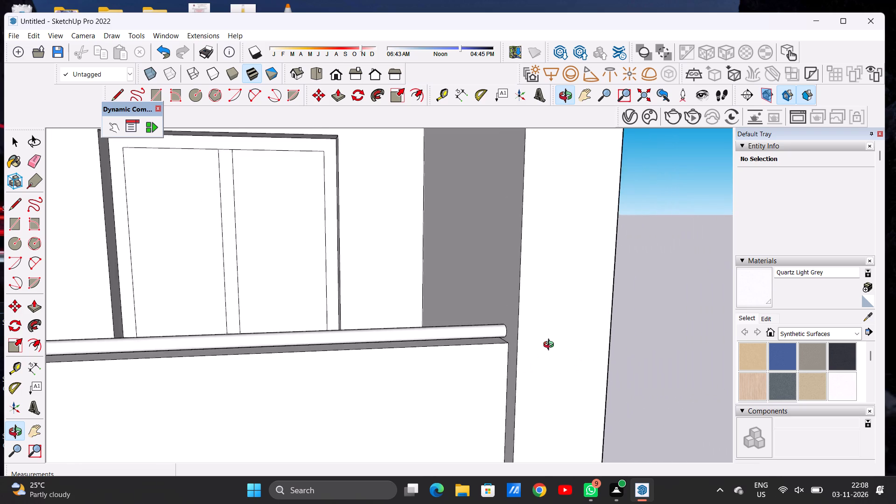
scroll(551, 346, "down", 4)
scroll(546, 362, "up", 1)
scroll(546, 362, "down", 8)
scroll(469, 360, "up", 1)
scroll(469, 360, "down", 8)
left_click_drag(367, 391, 323, 366)
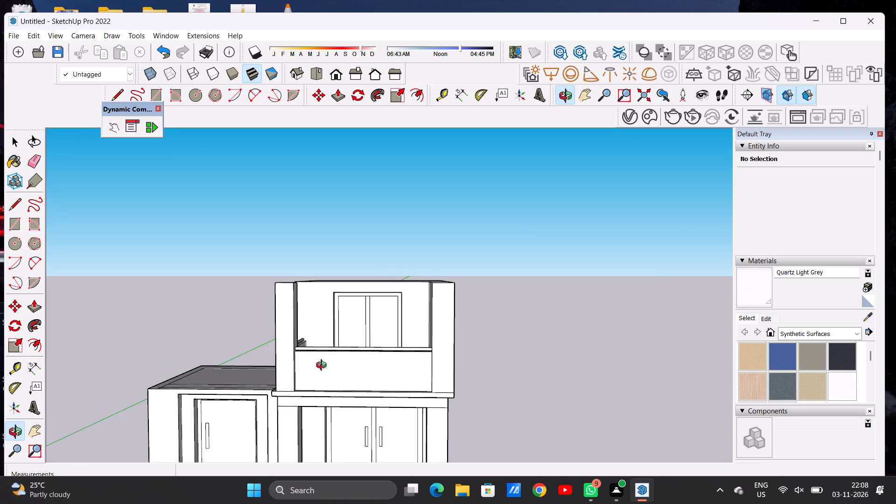
scroll(490, 362, "down", 11)
scroll(394, 359, "up", 12)
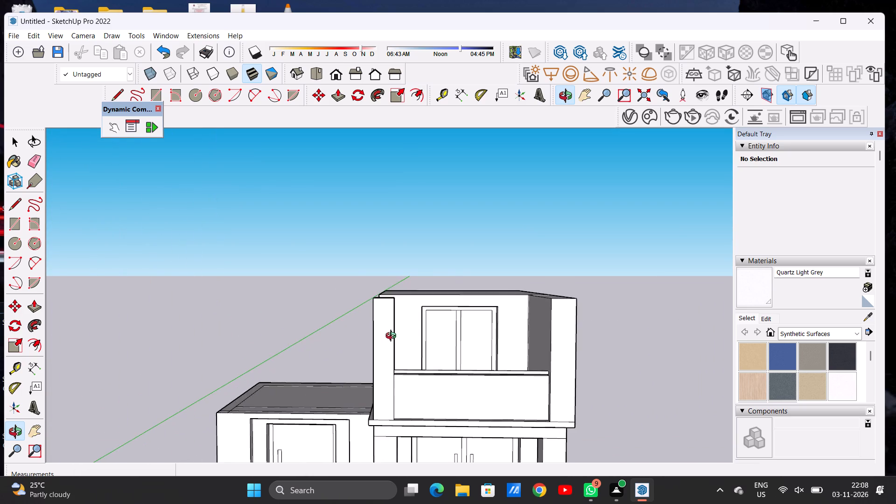
left_click_drag(393, 336, 402, 372)
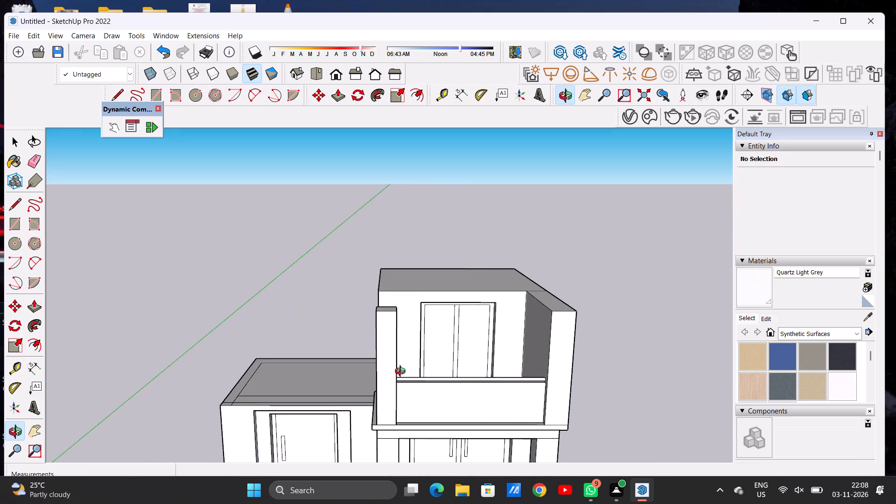
left_click_drag(402, 372, 378, 370)
scroll(401, 362, "down", 7)
left_click_drag(462, 361, 474, 354)
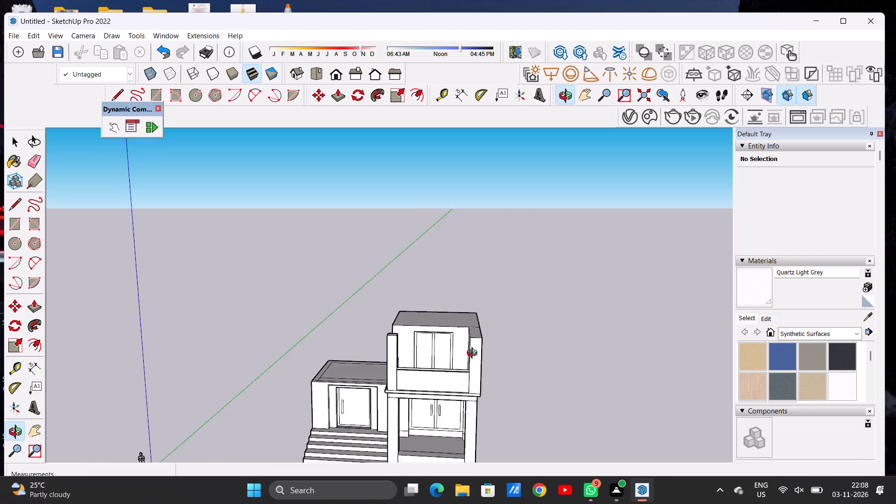
left_click_drag(474, 354, 490, 350)
Examine the flat roof of the lower entrance block and its junction with the upper-floor wall and the balcony slab.
scroll(457, 357, "down", 9)
scroll(429, 370, "up", 20)
scroll(429, 370, "up", 1)
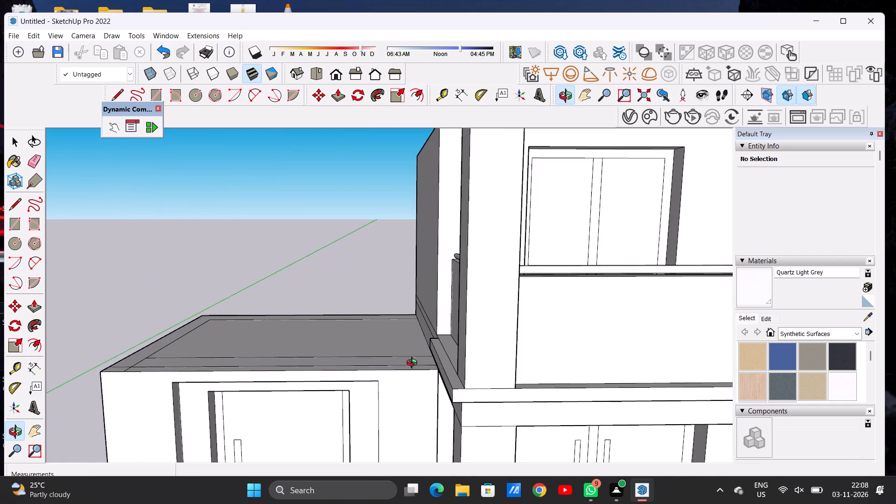
scroll(426, 360, "down", 9)
left_click_drag(401, 355, 483, 348)
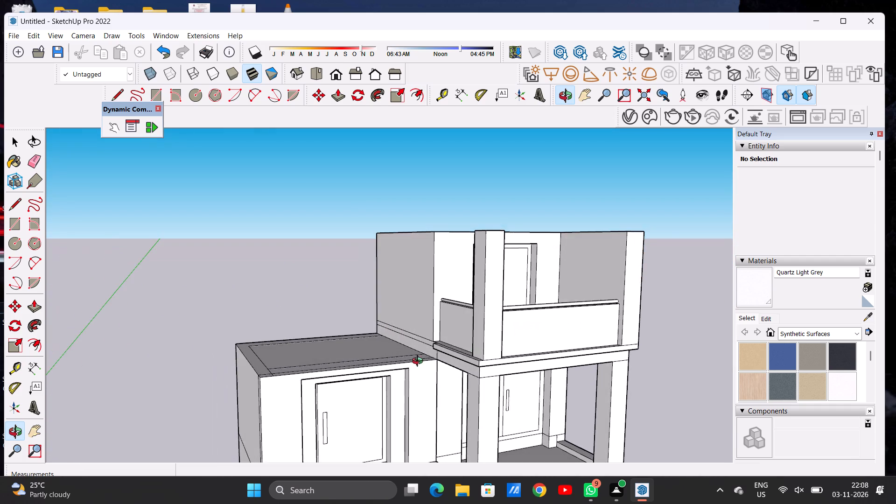
scroll(413, 362, "up", 4)
scroll(413, 361, "down", 1)
scroll(413, 361, "up", 2)
scroll(546, 337, "down", 9)
left_click_drag(501, 356, 403, 335)
scroll(502, 365, "down", 7)
left_click_drag(483, 371, 476, 368)
scroll(478, 366, "up", 6)
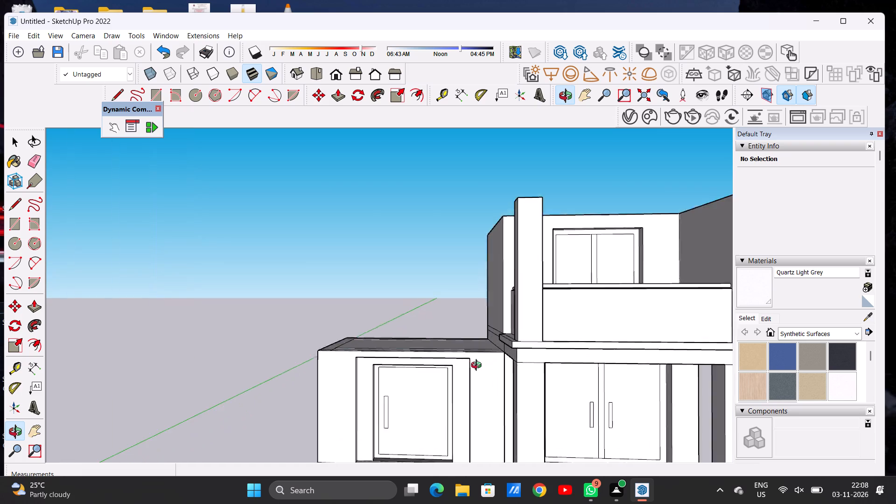
scroll(478, 366, "up", 2)
left_click_drag(465, 350, 559, 432)
scroll(489, 332, "down", 8)
scroll(462, 318, "up", 7)
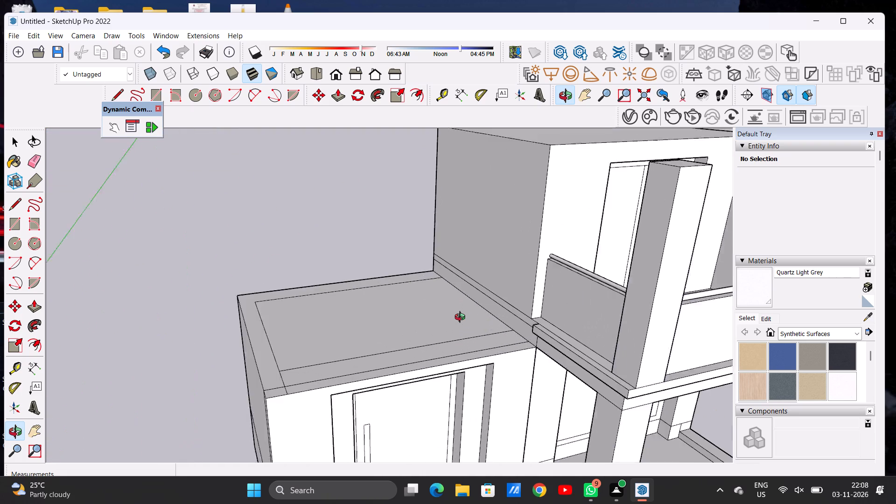
scroll(462, 318, "up", 3)
scroll(458, 300, "down", 4)
left_click_drag(446, 328, 441, 328)
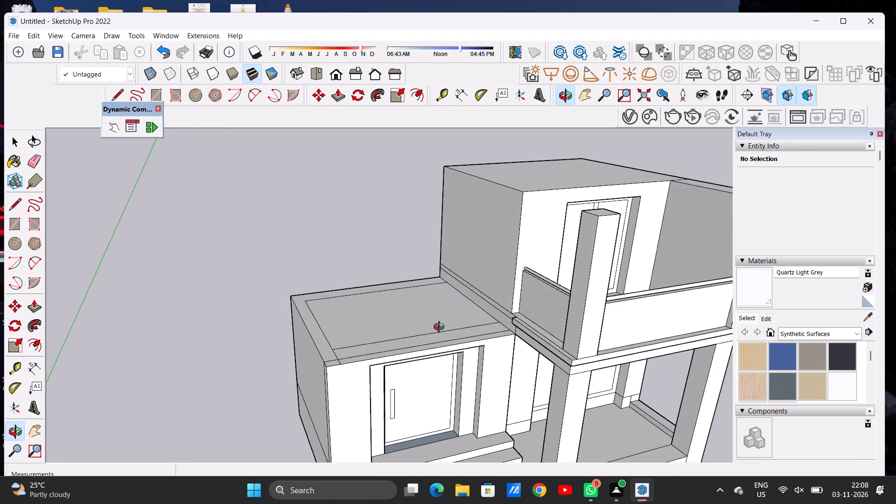
left_click_drag(441, 328, 454, 350)
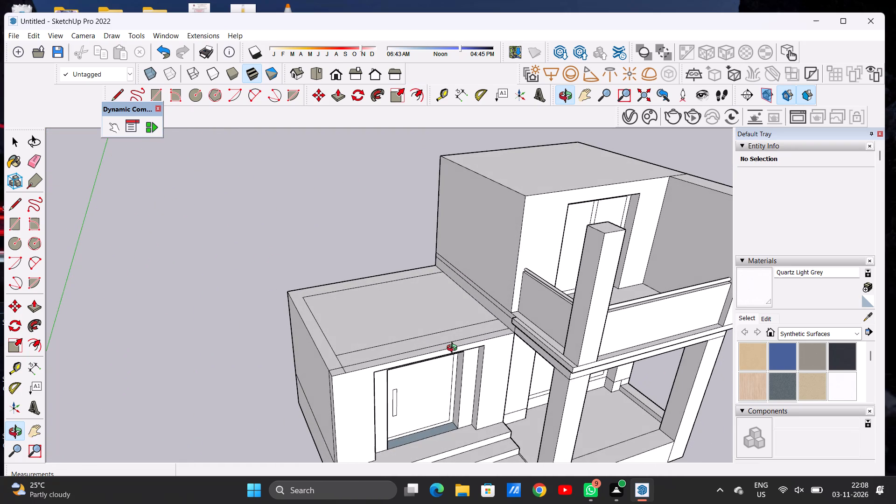
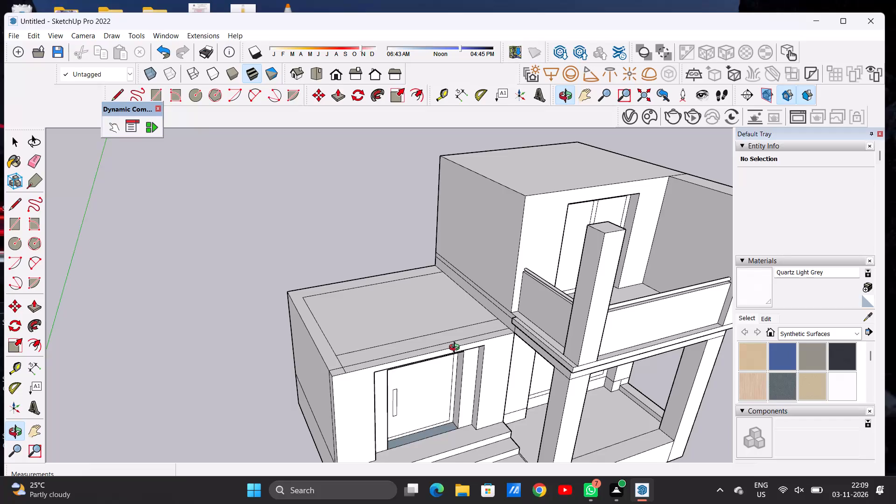
Push/Pull the inner roof face of the lower entrance block upward by just under 1'.
scroll(456, 349, "up", 1)
scroll(456, 349, "down", 1)
scroll(456, 349, "left", 1)
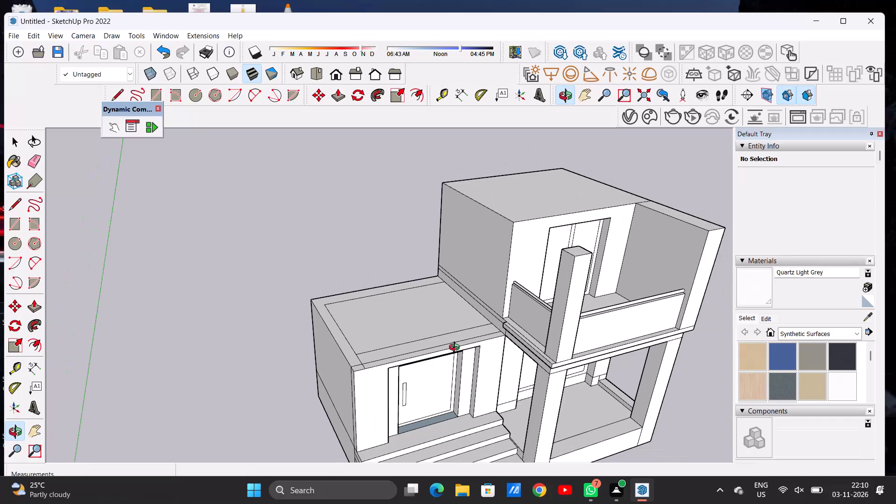
scroll(423, 337, "down", 10)
scroll(421, 313, "up", 1)
scroll(421, 313, "down", 4)
scroll(427, 357, "up", 1)
scroll(427, 357, "down", 1)
scroll(427, 357, "up", 4)
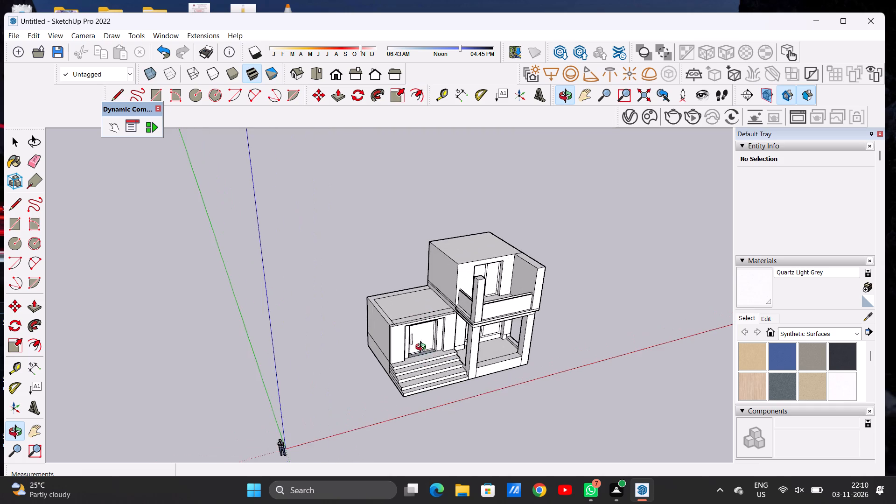
left_click_drag(416, 355, 358, 307)
scroll(378, 308, "up", 4)
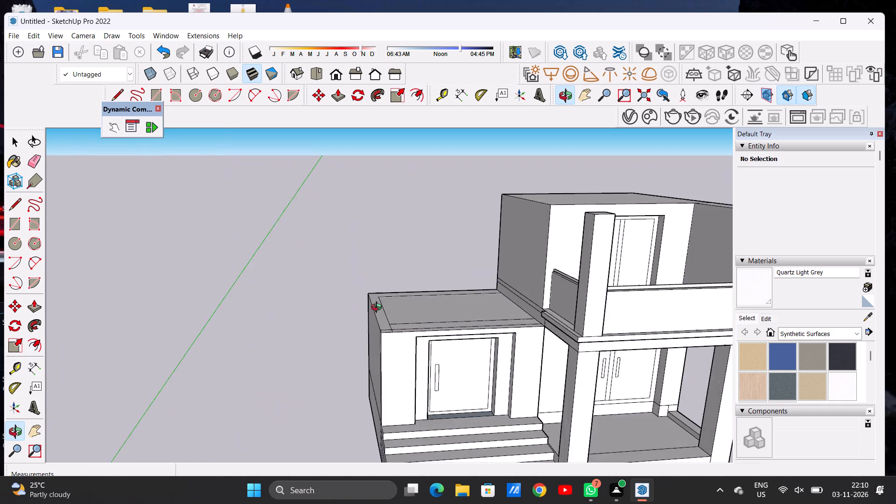
scroll(378, 308, "up", 9)
left_click_drag(395, 336, 409, 326)
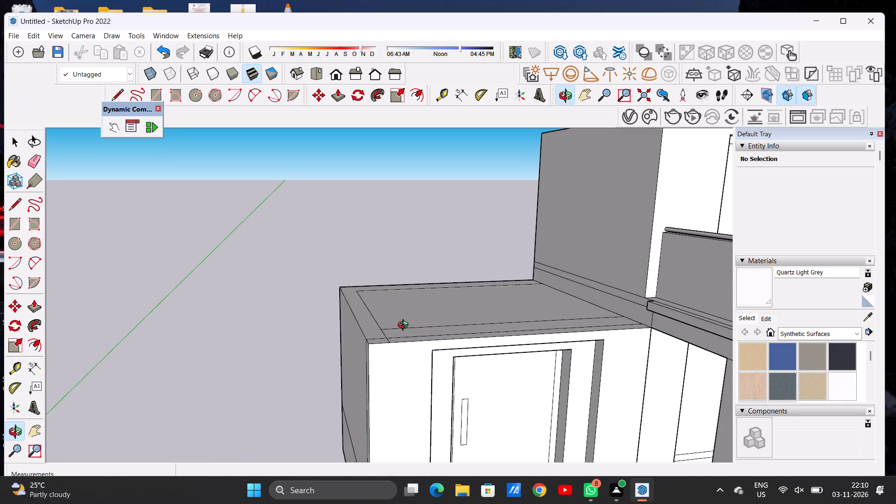
key("p")
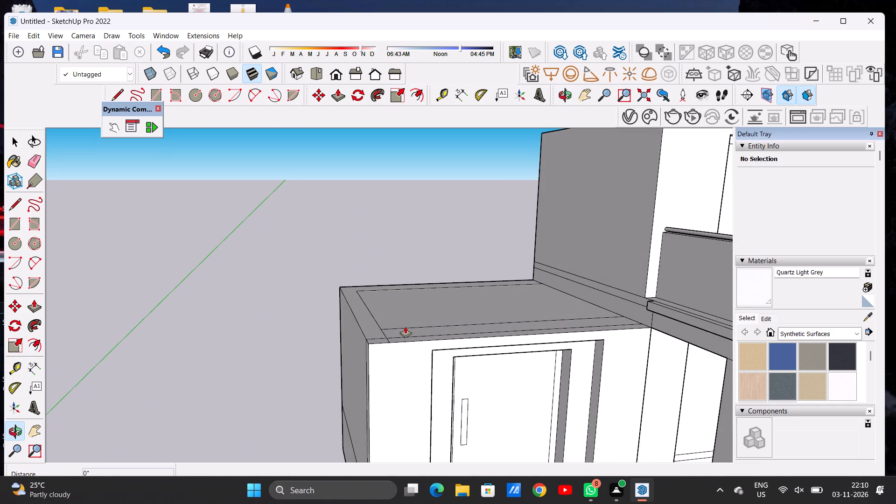
scroll(389, 316, "up", 4)
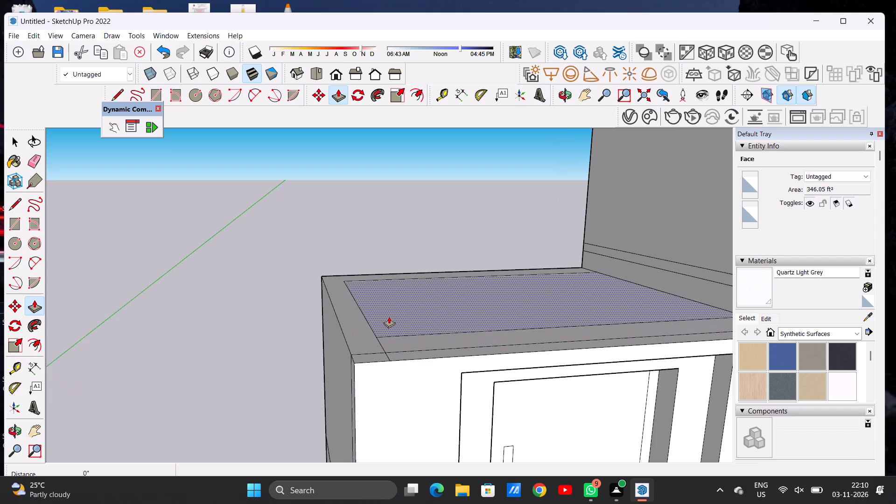
left_click(389, 316)
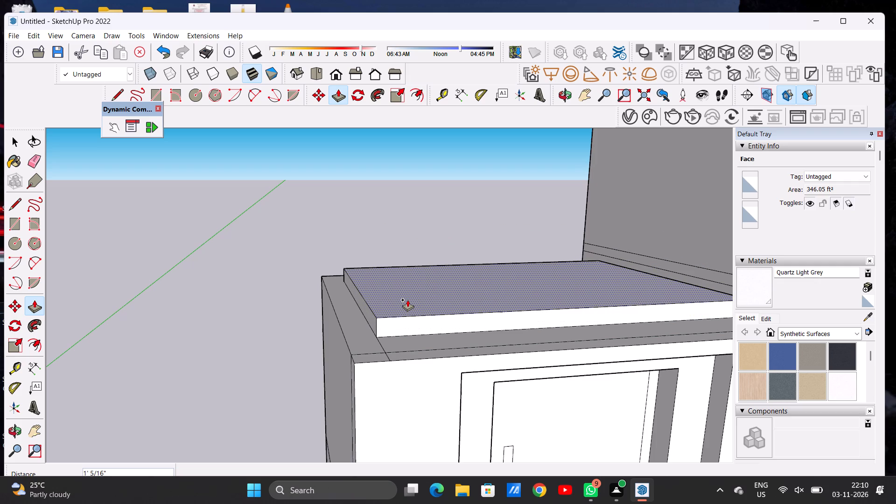
left_click(408, 303)
key("space")
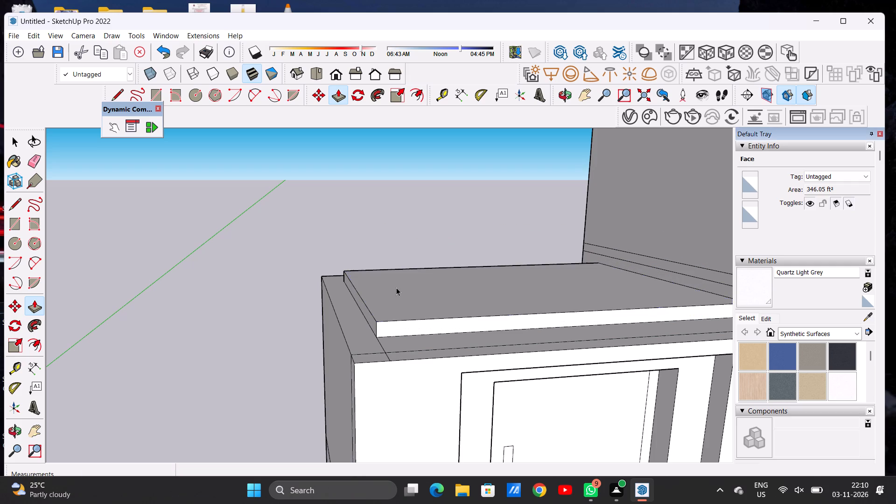
Examine the raised roof slab and its surrounding border from the front, side and rear of the entrance block.
scroll(396, 280, "down", 5)
scroll(396, 280, "up", 1)
scroll(396, 280, "down", 7)
scroll(374, 369, "up", 8)
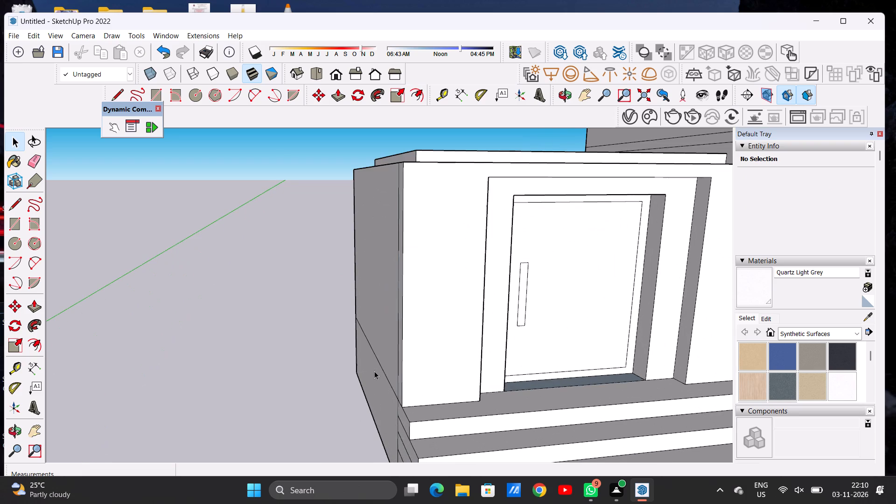
key("o")
left_click_drag(367, 355, 491, 355)
left_click_drag(363, 356, 492, 367)
left_click_drag(391, 369, 620, 339)
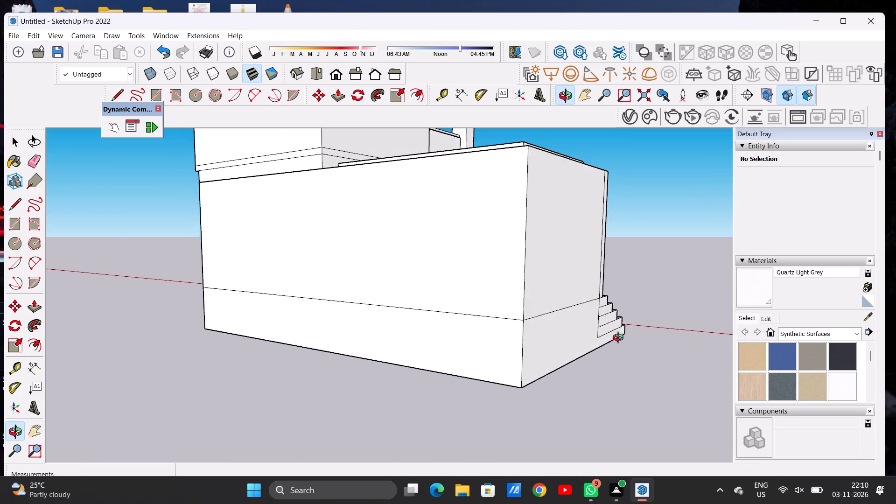
left_click_drag(620, 339, 373, 361)
left_click_drag(560, 315, 394, 375)
scroll(541, 299, "down", 8)
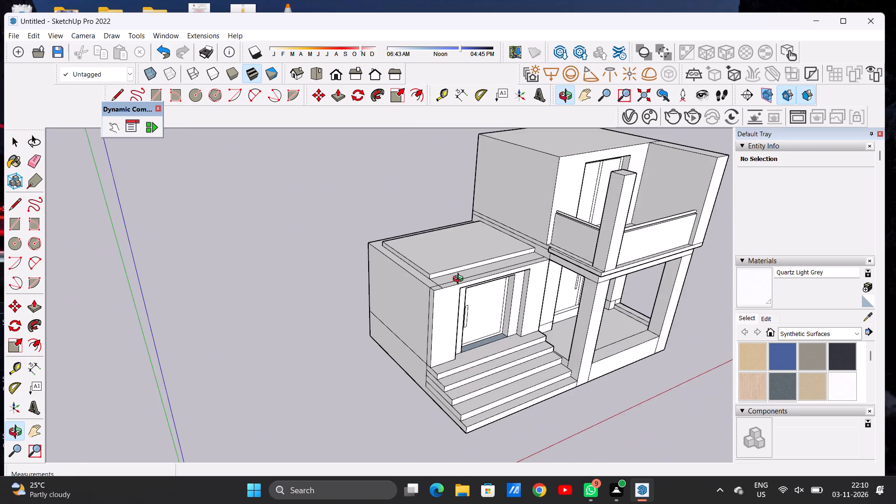
Push/Pull the raised slab's front face outward about 3' 8 1/8", flush with the entrance block's front wall.
scroll(446, 278, "up", 3)
scroll(446, 278, "down", 1)
scroll(446, 278, "up", 8)
scroll(403, 278, "down", 7)
scroll(462, 273, "up", 6)
left_click_drag(407, 282, 413, 265)
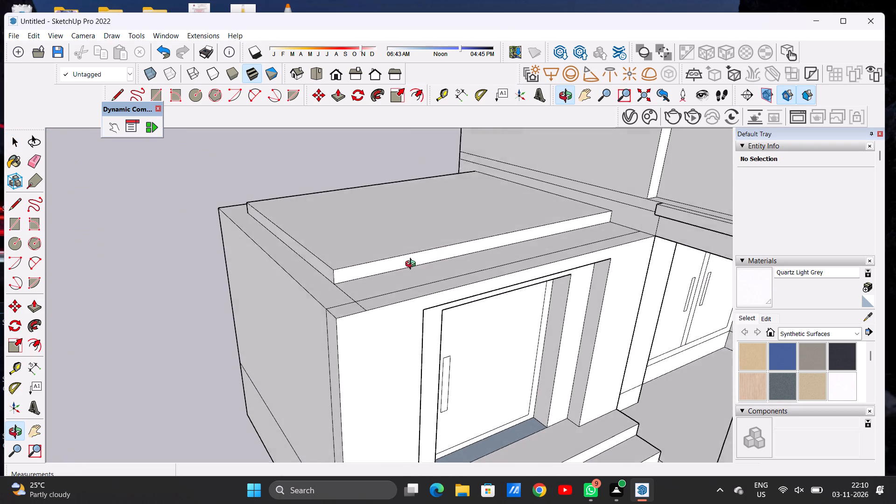
left_click_drag(413, 265, 413, 252)
scroll(371, 260, "up", 4)
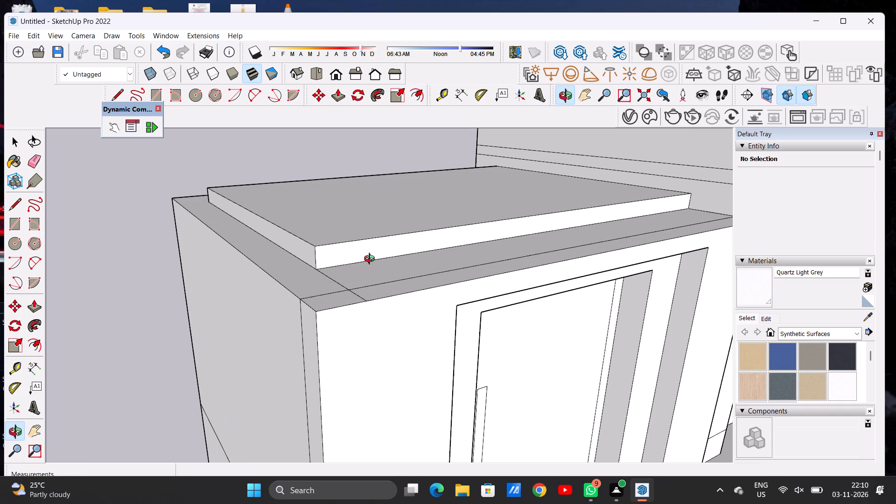
key("p")
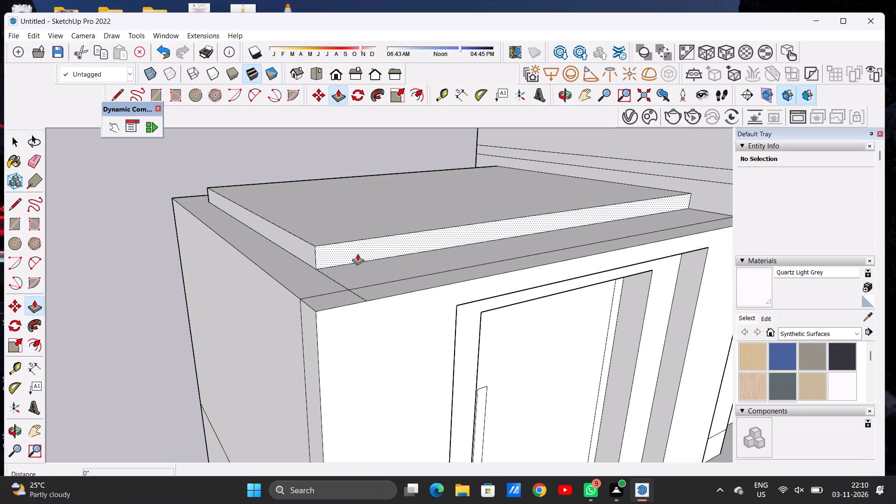
left_click(333, 253)
left_click(366, 302)
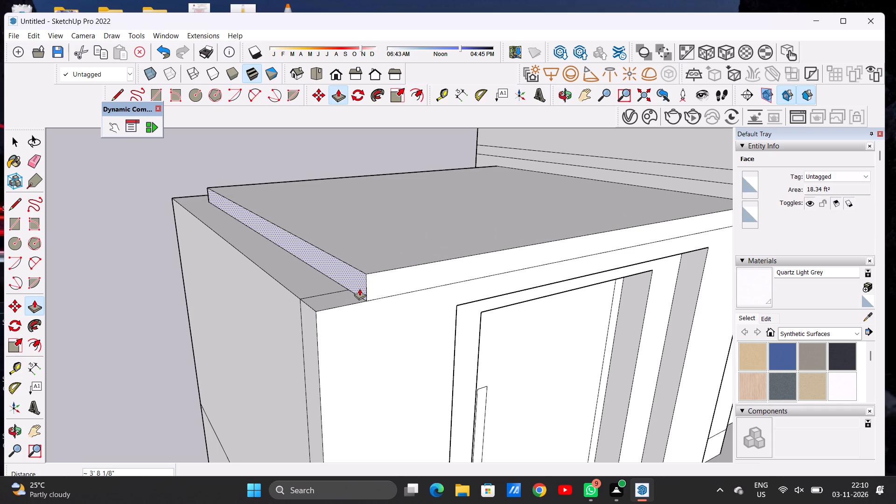
Push/Pull the slab's outer side face about 1' 7 1/4", flush with the entrance block's side wall.
left_click(359, 288)
left_click(317, 314)
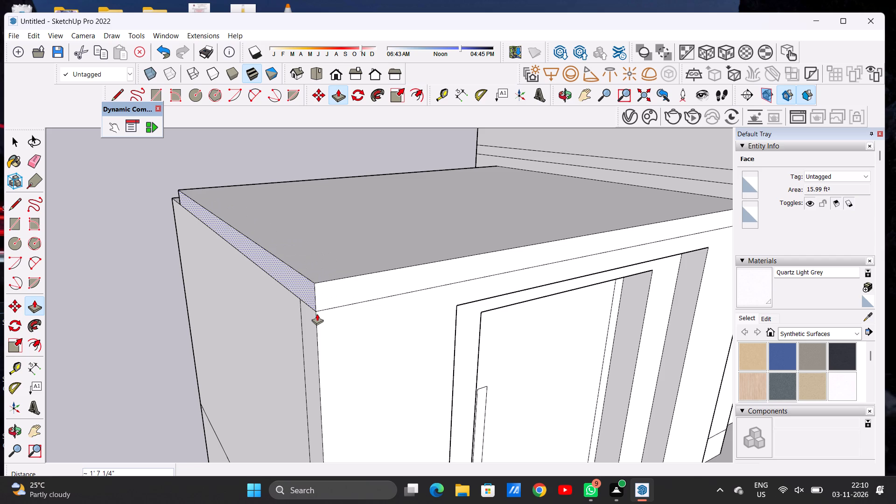
key("space")
Push/Pull the slab's rear face outward about 2' 6 3/4" to the entrance block's rear wall corner.
type("O")
scroll(327, 294, "down", 11)
scroll(364, 258, "up", 1)
scroll(368, 258, "down", 1)
scroll(370, 257, "up", 1)
scroll(377, 255, "down", 1)
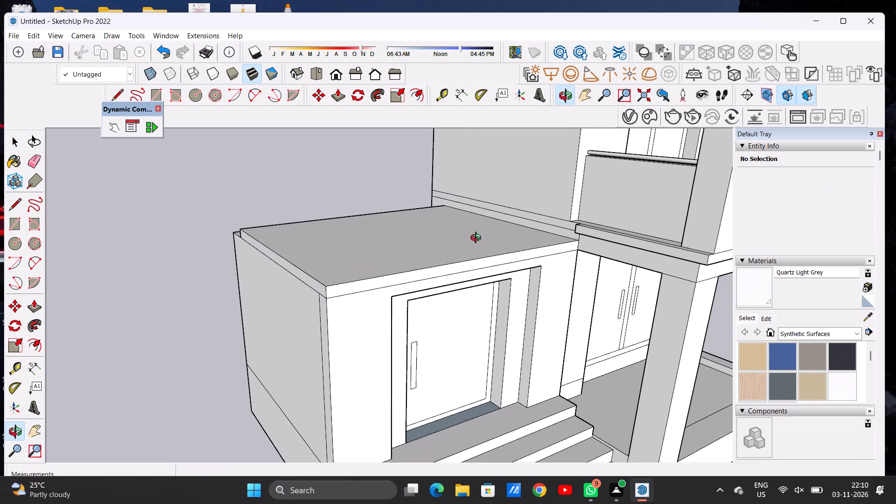
left_click_drag(464, 239, 570, 266)
left_click_drag(345, 296, 505, 309)
scroll(289, 318, "up", 4)
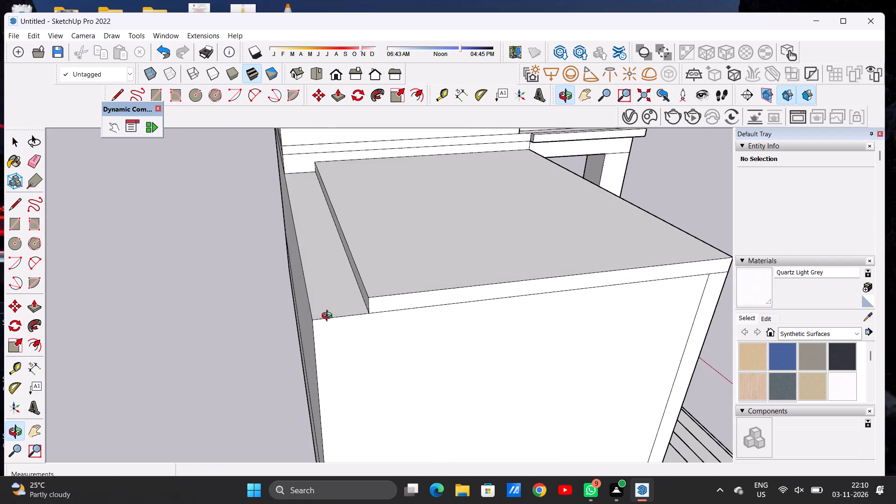
left_click_drag(361, 310, 422, 299)
scroll(455, 283, "up", 5)
key("p")
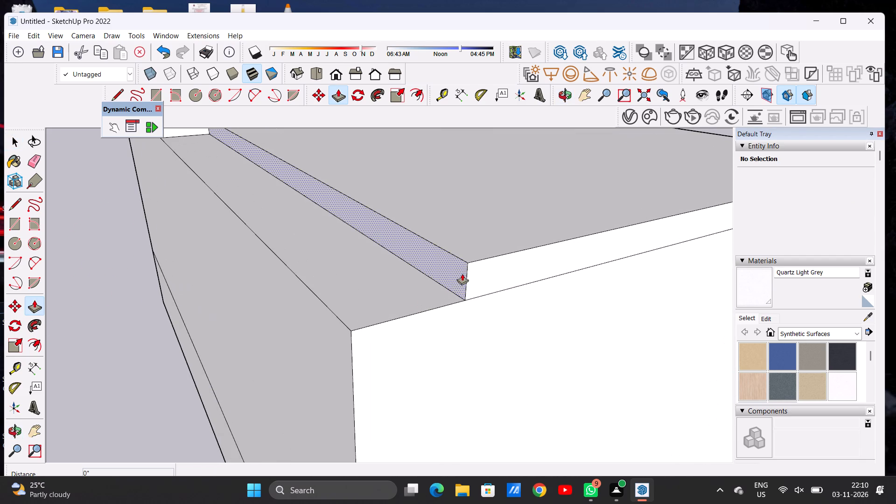
left_click(462, 273)
left_click(355, 329)
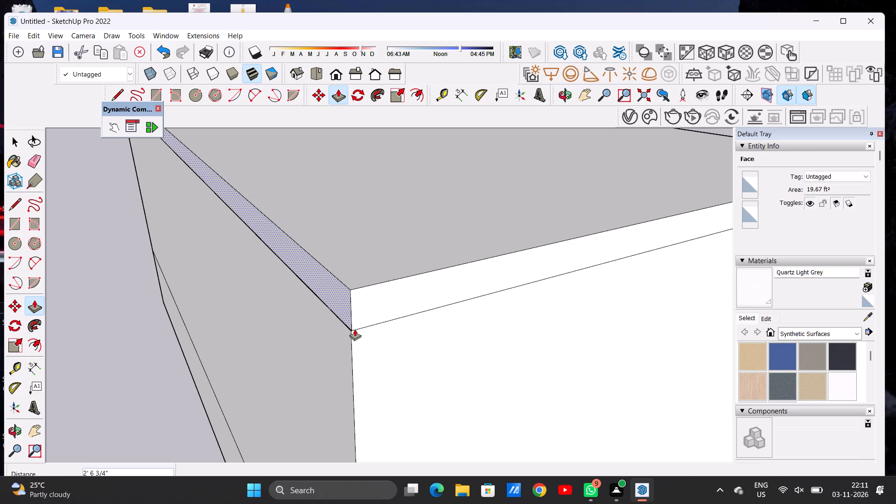
Examine the extended slab's rear edge, its corners and its junction with the upper-floor wall.
key("o")
left_click_drag(476, 282, 317, 284)
left_click_drag(391, 283, 590, 237)
scroll(342, 340, "up", 2)
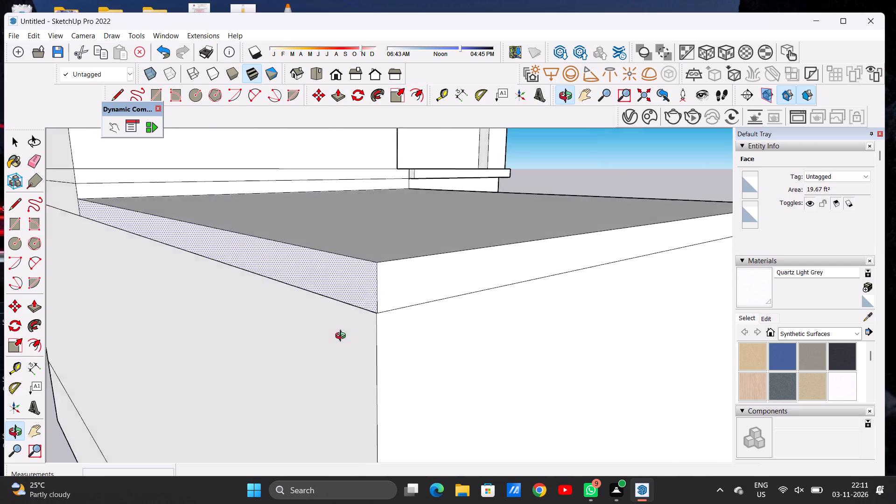
scroll(343, 337, "up", 14)
left_click_drag(415, 310, 480, 328)
scroll(467, 311, "down", 10)
scroll(484, 308, "up", 1)
scroll(486, 308, "down", 8)
scroll(490, 305, "up", 1)
scroll(490, 305, "down", 2)
key("space")
scroll(527, 279, "down", 14)
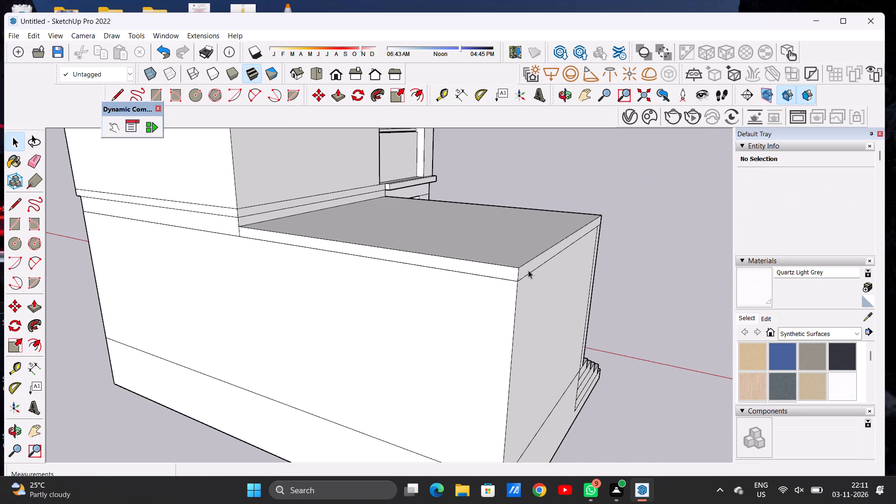
scroll(247, 219, "up", 13)
left_click_drag(281, 259, 392, 196)
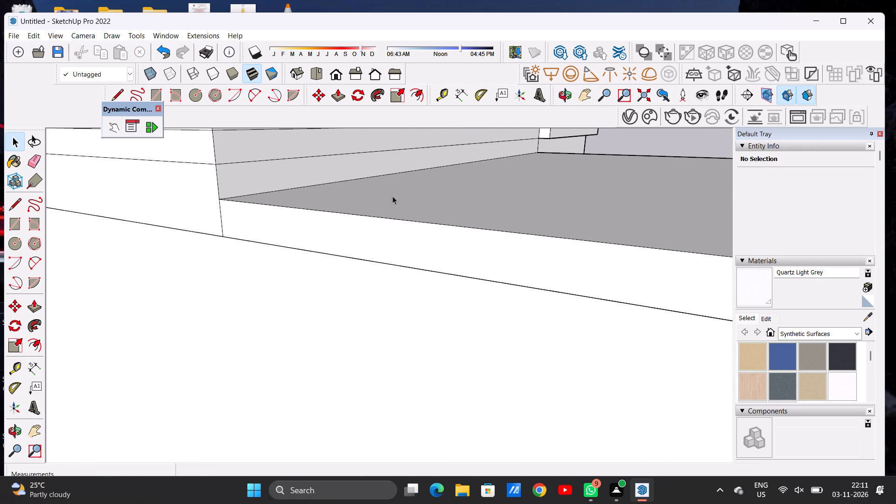
key("space")
scroll(351, 281, "down", 10)
key("o")
left_click_drag(379, 309, 390, 252)
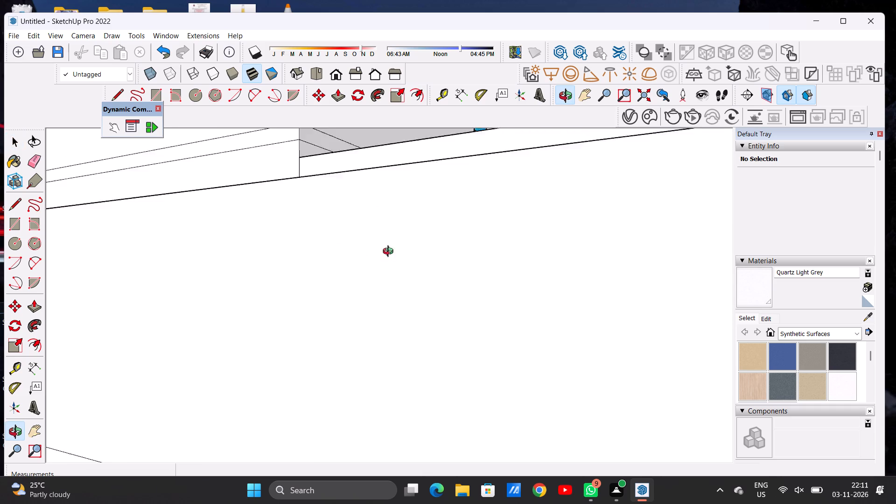
left_click_drag(390, 252, 378, 277)
scroll(304, 278, "down", 12)
scroll(296, 271, "up", 1)
scroll(296, 271, "down", 2)
left_click_drag(485, 281, 447, 249)
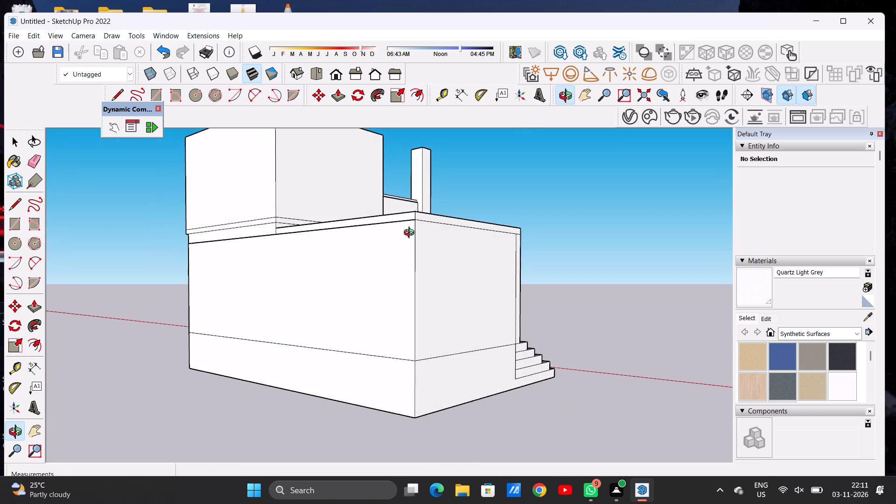
Push/Pull the slab's rear face outward across the remaining narrow ledge, flush with the rear wall.
scroll(411, 234, "up", 20)
scroll(411, 234, "up", 18)
scroll(399, 226, "down", 1)
scroll(399, 226, "up", 5)
left_click_drag(401, 217, 279, 175)
left_click_drag(460, 193, 454, 193)
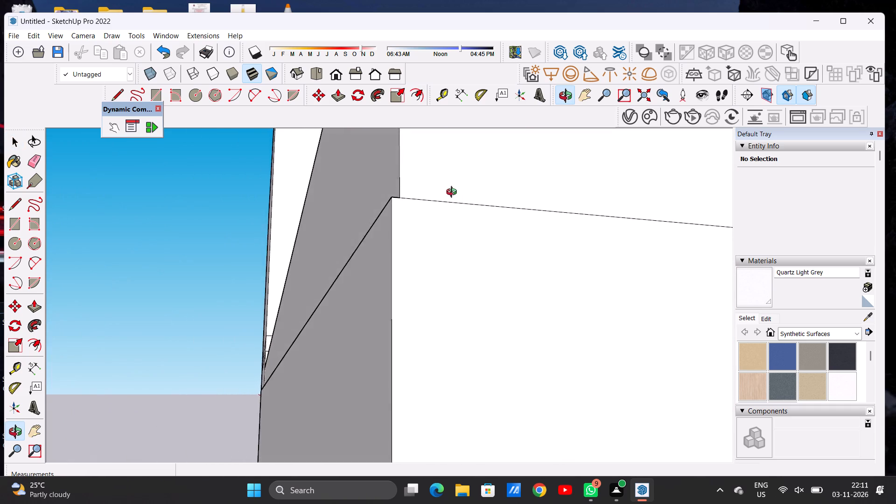
left_click_drag(454, 193, 445, 307)
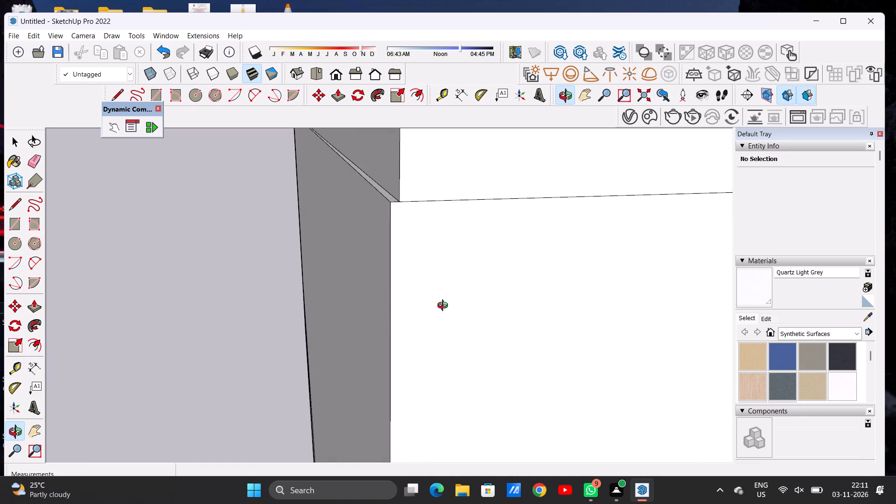
key("p")
left_click(393, 185)
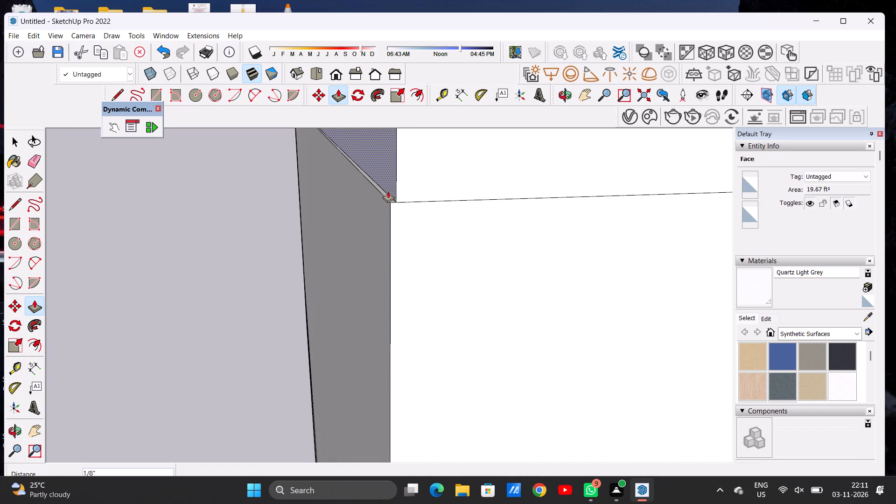
left_click(386, 203)
key("space")
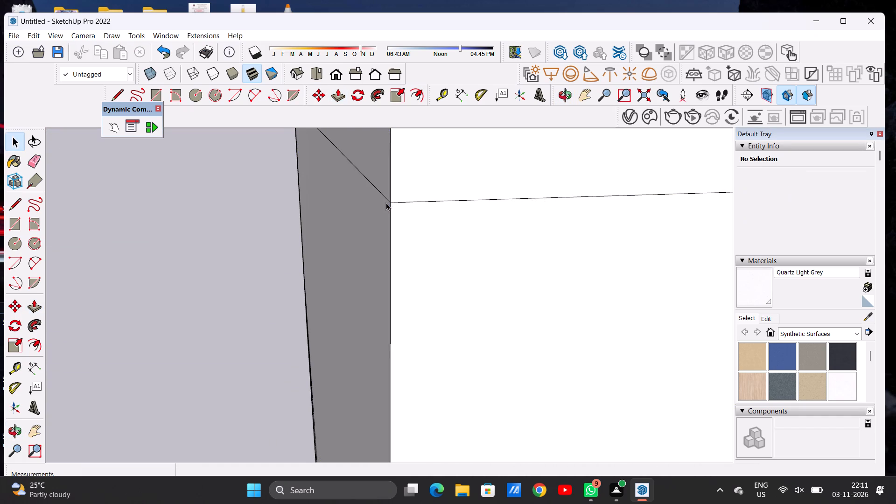
Examine the entrance block's full-width roof slab from the side and front, along with the door recess and steps.
type("O")
scroll(428, 259, "down", 20)
scroll(428, 259, "down", 15)
scroll(384, 269, "up", 1)
scroll(384, 269, "down", 1)
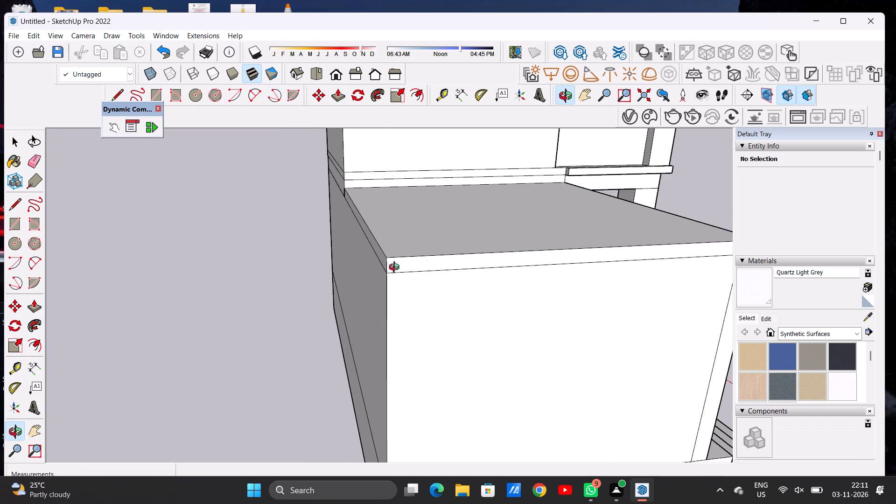
left_click_drag(537, 259, 296, 225)
left_click_drag(427, 238, 272, 238)
scroll(565, 266, "down", 13)
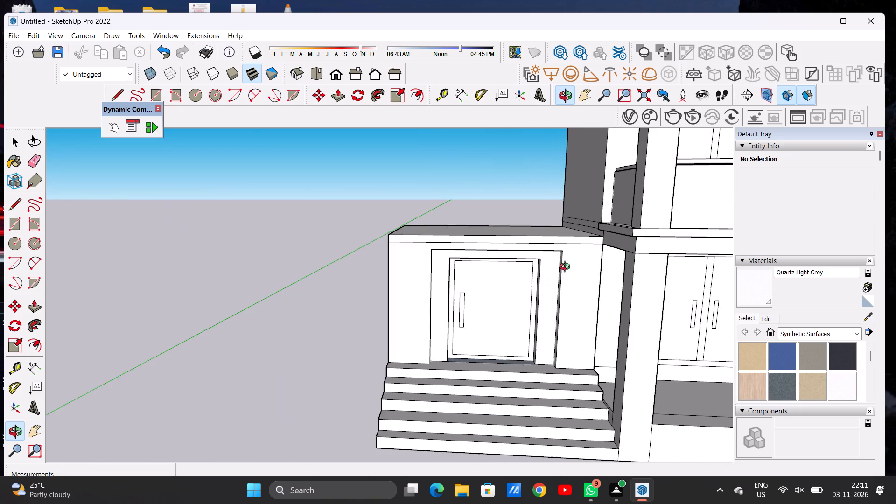
scroll(450, 273, "up", 7)
left_click_drag(419, 267, 424, 286)
scroll(415, 288, "up", 4)
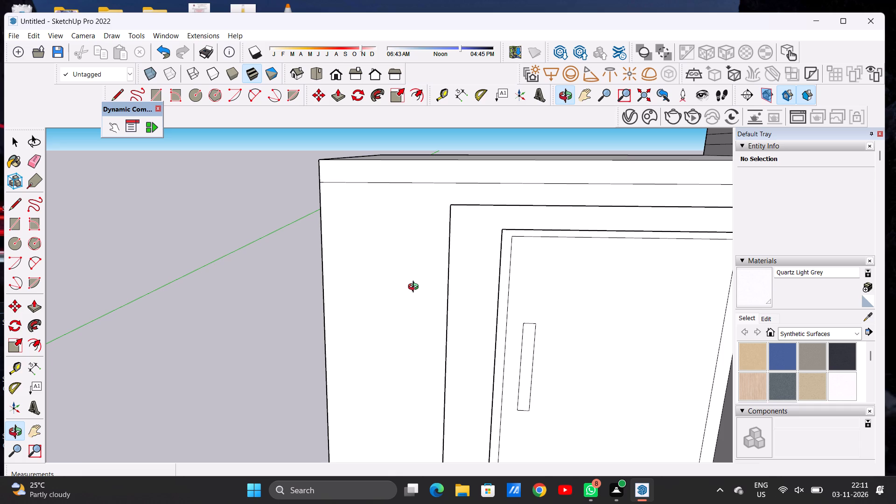
scroll(415, 291, "down", 1)
scroll(415, 291, "up", 1)
scroll(415, 291, "down", 12)
scroll(400, 288, "down", 20)
scroll(400, 288, "down", 9)
scroll(449, 294, "up", 7)
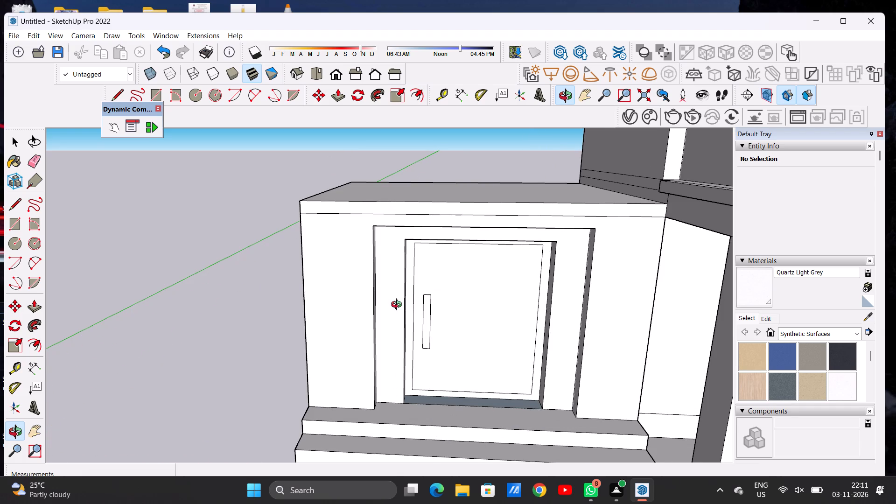
left_click_drag(384, 306, 478, 286)
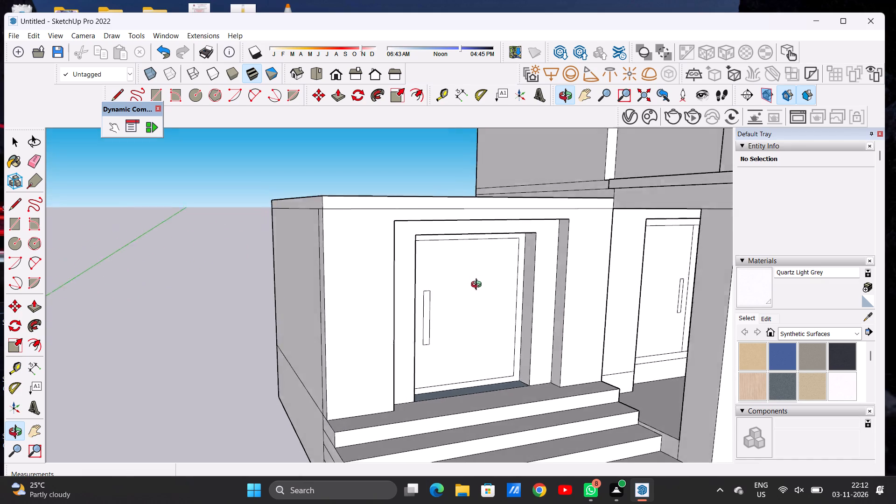
Push/Pull the top face of the entrance block's roof slab up about 4 5/8" as a new tier.
left_click_drag(478, 286, 483, 308)
scroll(393, 316, "down", 8)
scroll(388, 259, "up", 6)
scroll(365, 278, "down", 1)
scroll(365, 278, "up", 5)
scroll(418, 268, "down", 2)
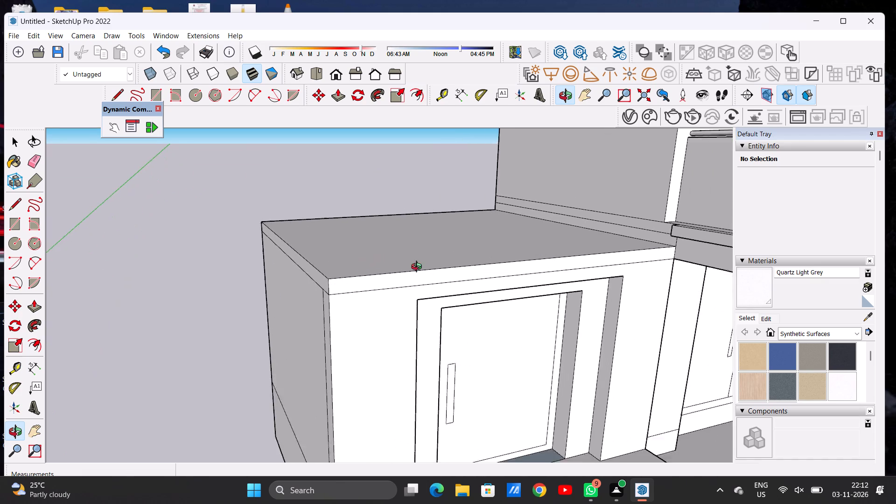
scroll(419, 268, "down", 5)
left_click_drag(376, 281, 379, 270)
scroll(379, 269, "up", 5)
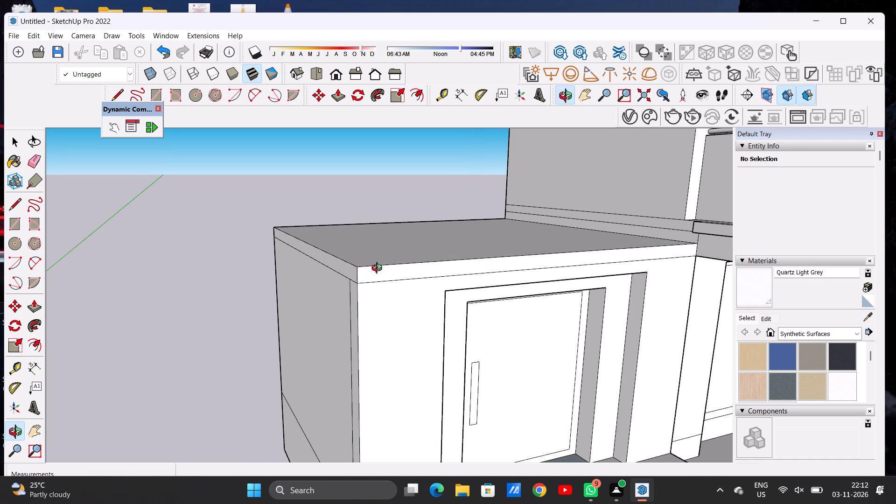
key("p")
scroll(371, 261, "up", 5)
left_click(371, 259)
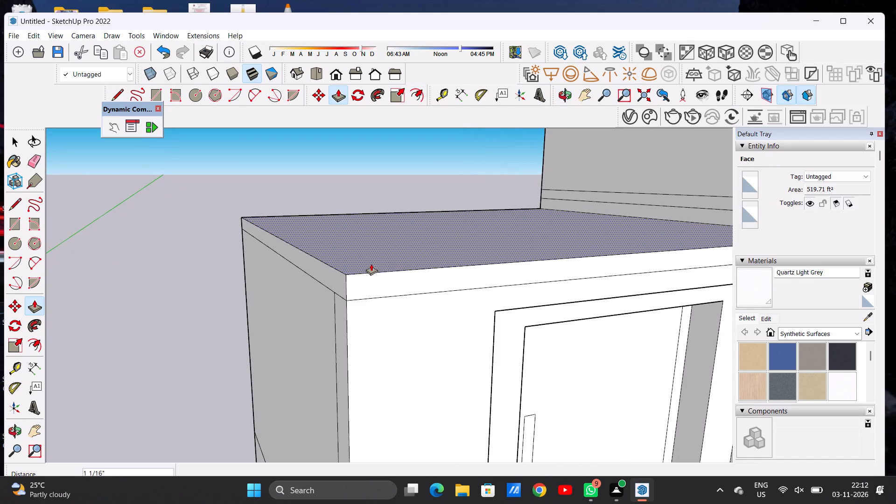
left_click(371, 273)
left_click(371, 270)
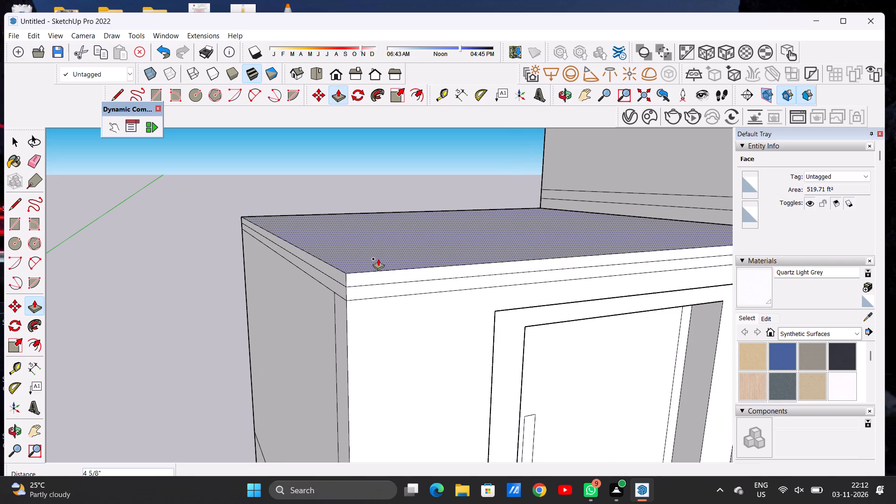
left_click(378, 259)
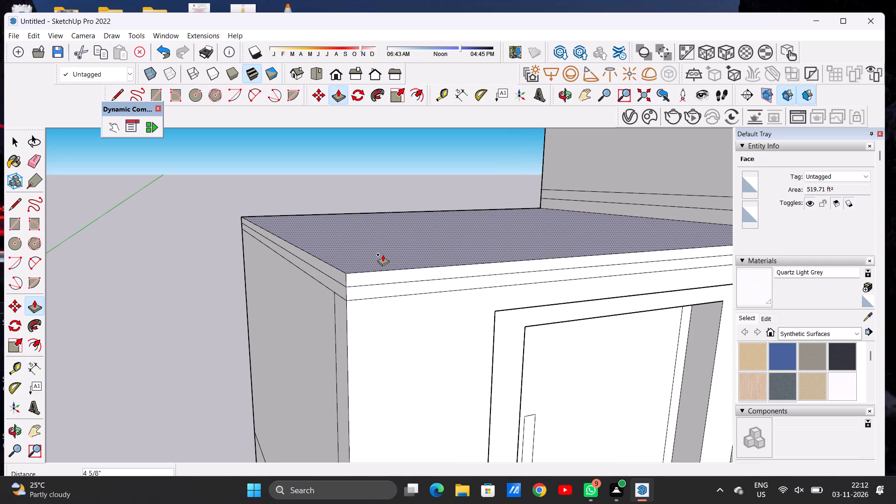
key("space")
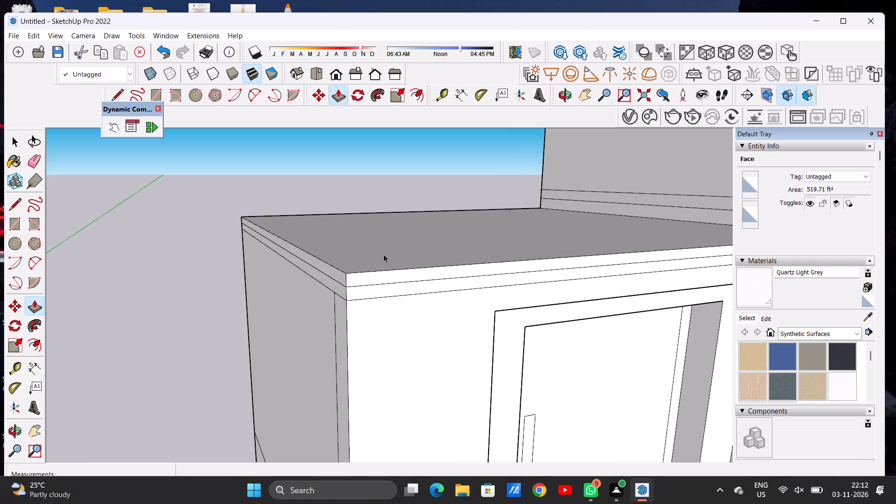
Push/Pull the new tier's outer side face inward slightly and its front face inward about 3 11/16", leaving a narrow ledge.
key("p")
scroll(345, 272, "up", 4)
scroll(345, 272, "down", 1)
scroll(345, 272, "up", 4)
scroll(343, 278, "down", 1)
scroll(343, 278, "up", 2)
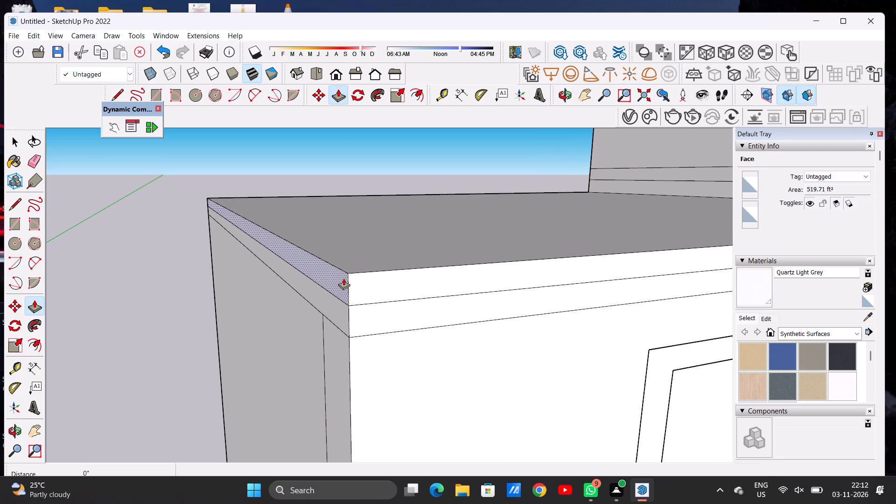
left_click(343, 278)
left_click(359, 274)
left_click(375, 280)
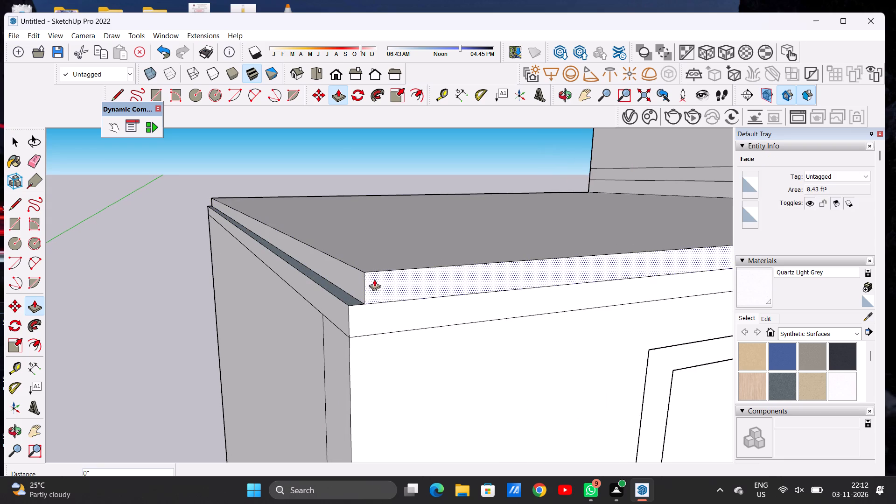
left_click(368, 272)
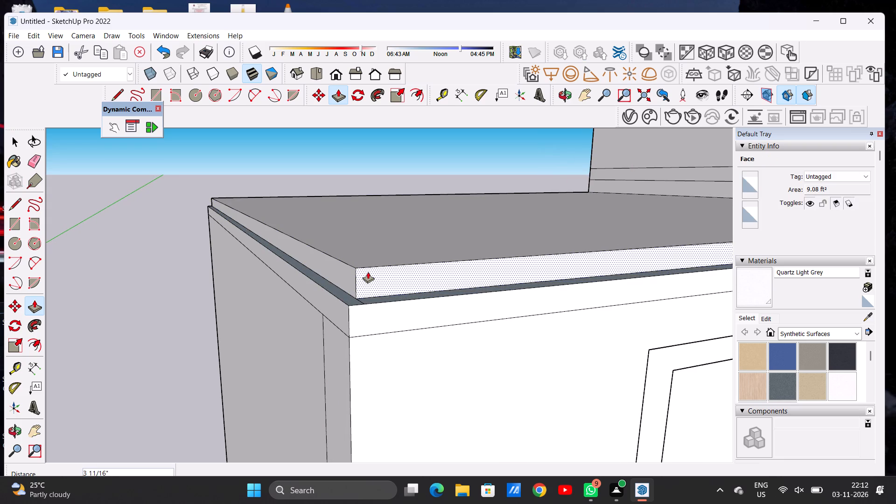
Push/Pull the roof's recessed top face upward to add a second thin tier.
scroll(327, 319, "down", 13)
scroll(354, 288, "up", 2)
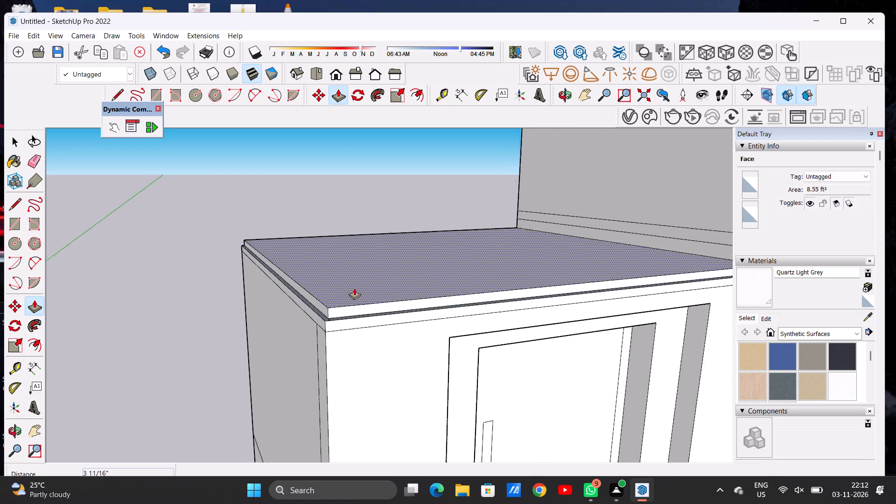
scroll(354, 288, "up", 4)
left_click(354, 288)
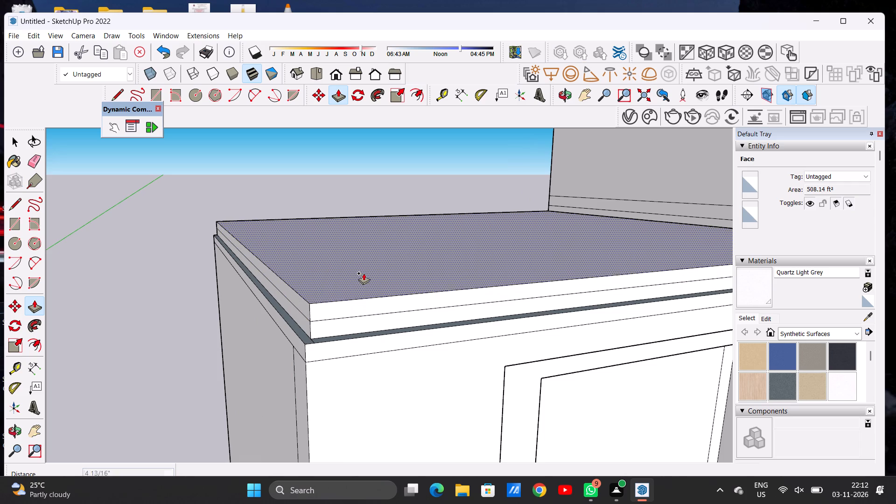
left_click(364, 270)
Push/Pull the second tier's front face inward about 3 3/16" and its outer side face inward about 2 9/16".
key("p")
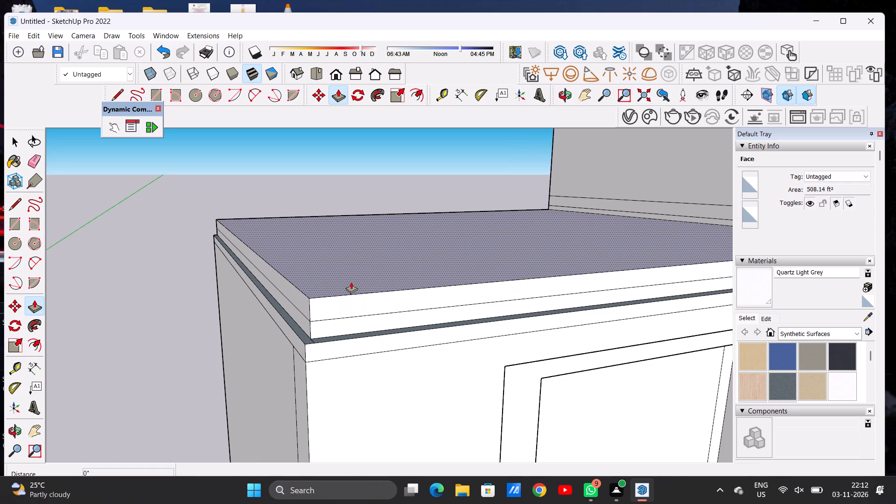
left_click(334, 298)
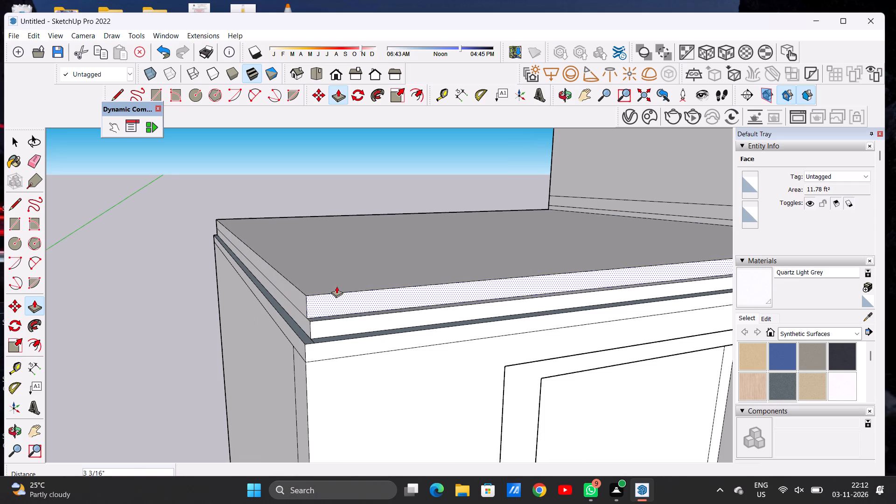
left_click(336, 284)
scroll(304, 298, "up", 4)
scroll(304, 298, "down", 1)
scroll(304, 298, "up", 2)
left_click(303, 299)
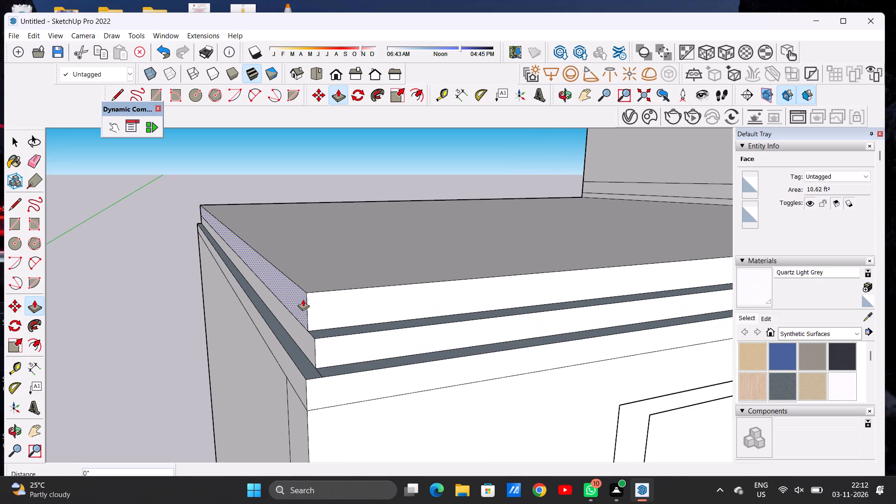
left_click(319, 295)
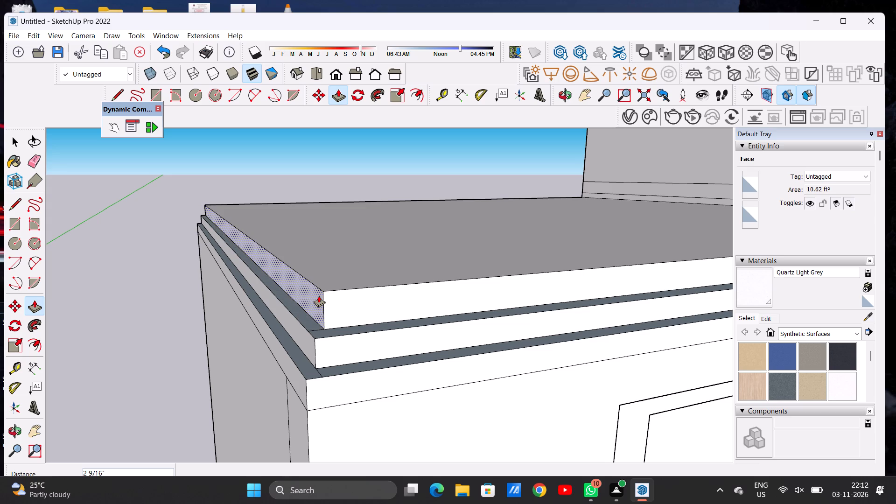
key("space")
Examine the stepped roof edge above the entrance door, especially the profile at its outer front corner.
scroll(348, 315, "down", 20)
scroll(348, 315, "down", 1)
key("o")
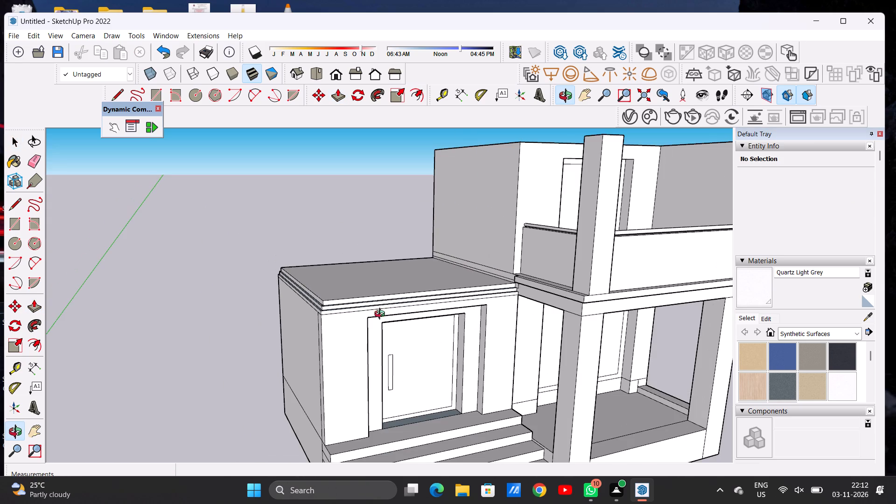
left_click_drag(401, 320, 317, 294)
scroll(301, 292, "up", 1)
scroll(301, 292, "down", 1)
scroll(301, 292, "up", 1)
scroll(301, 292, "down", 1)
scroll(301, 292, "up", 8)
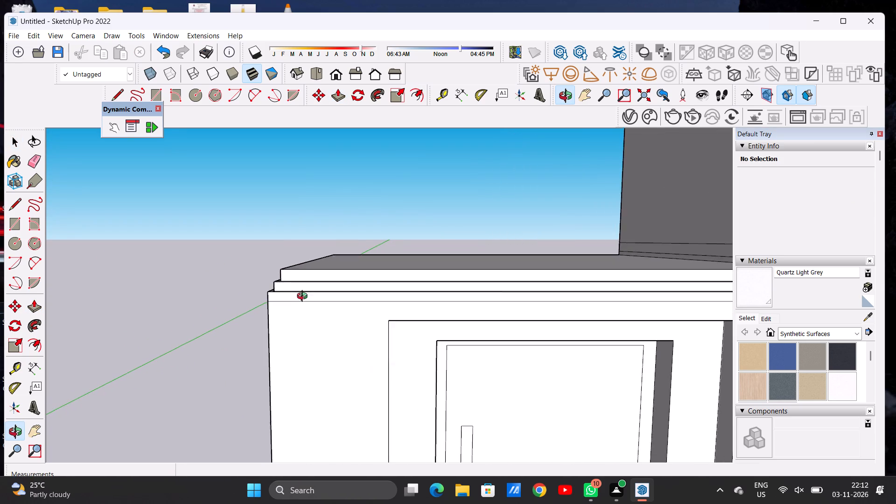
scroll(304, 297, "up", 8)
scroll(311, 301, "down", 11)
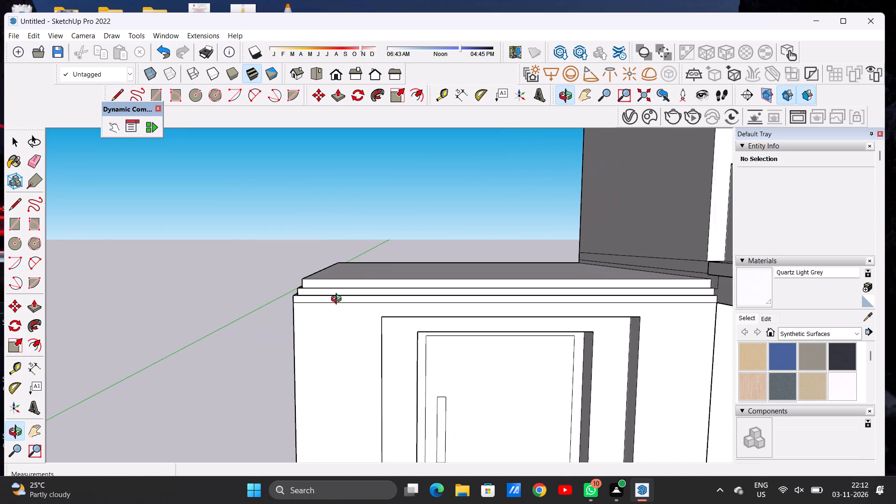
scroll(338, 300, "down", 1)
scroll(336, 300, "up", 1)
scroll(330, 298, "down", 5)
scroll(340, 304, "up", 8)
left_click_drag(327, 301, 332, 303)
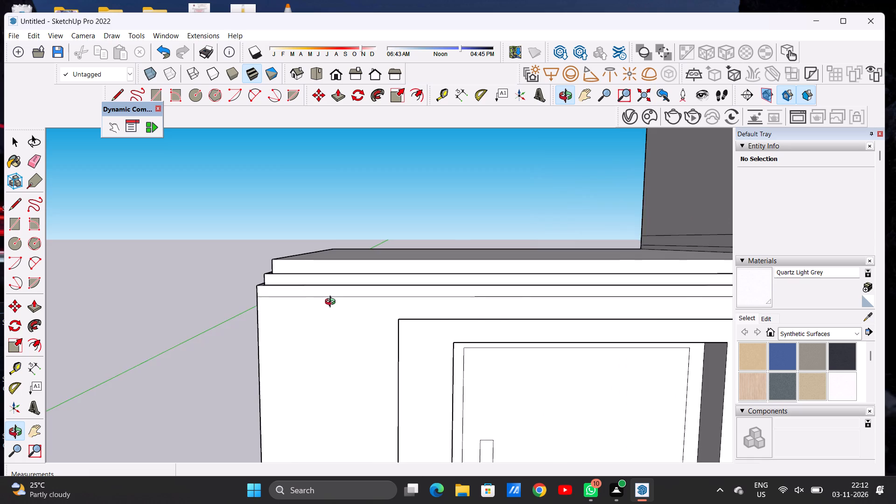
left_click_drag(332, 303, 300, 304)
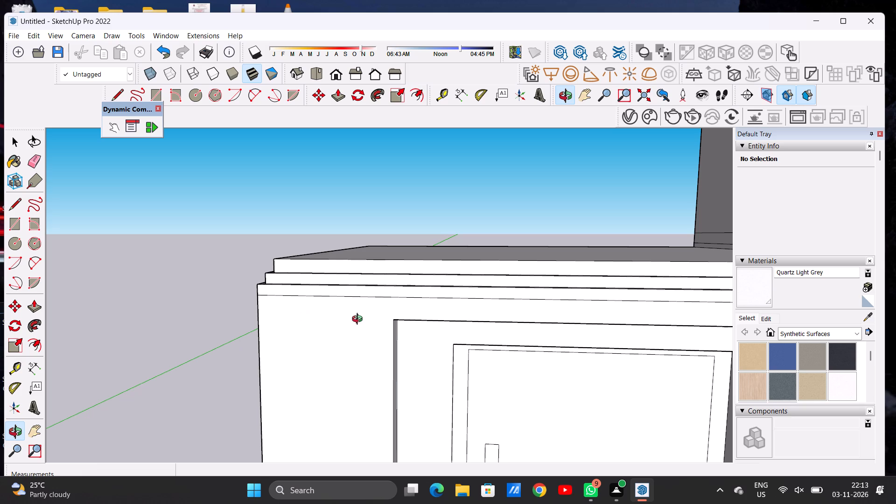
Examine the stepped roof against the whole house front and from above, including where it meets the upper-floor wall.
scroll(360, 320, "down", 10)
scroll(381, 283, "up", 1)
scroll(381, 283, "down", 20)
scroll(381, 283, "down", 9)
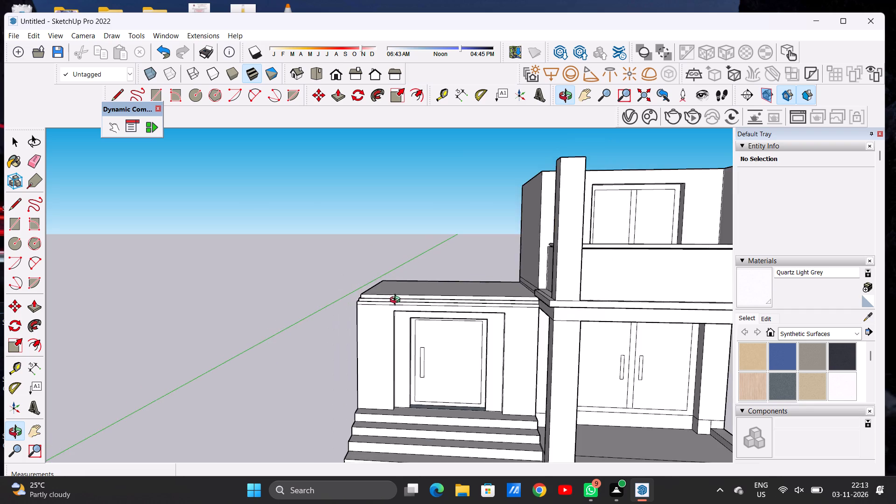
scroll(386, 300, "up", 12)
left_click_drag(371, 284, 397, 315)
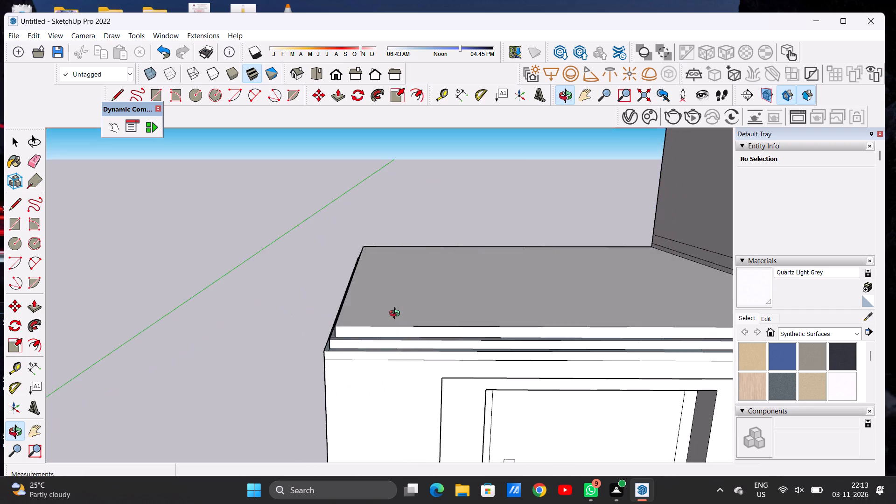
left_click_drag(397, 315, 401, 290)
scroll(362, 300, "down", 16)
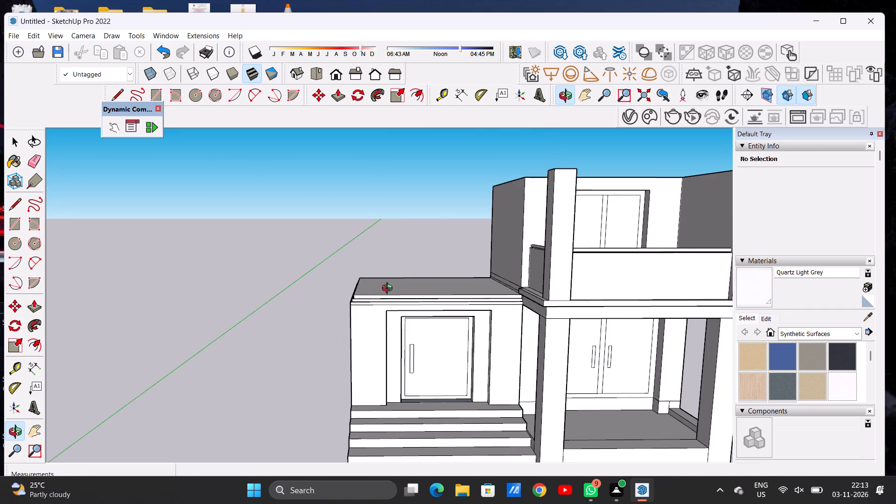
scroll(397, 291, "up", 5)
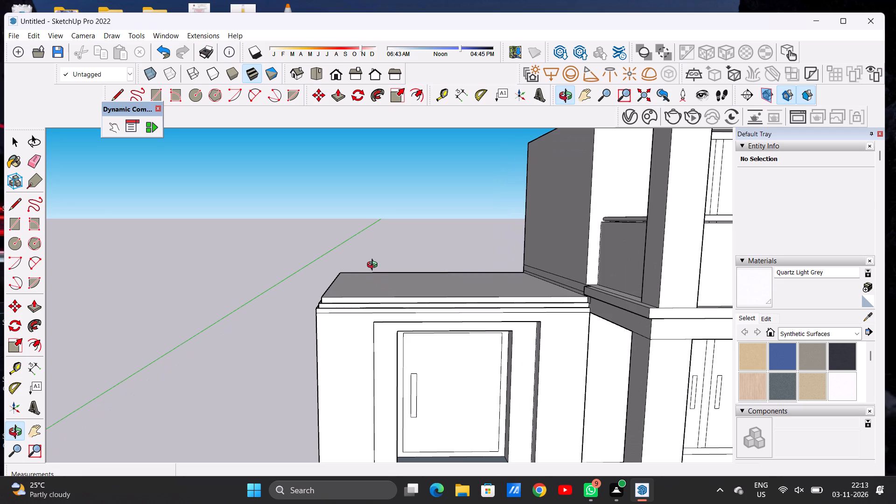
scroll(371, 264, "down", 2)
scroll(452, 284, "up", 5)
left_click_drag(399, 274, 414, 333)
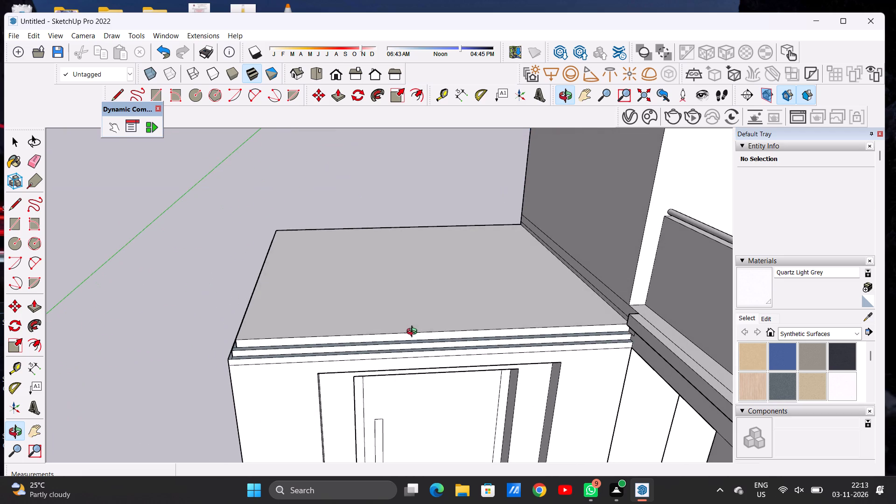
left_click_drag(414, 333, 413, 333)
scroll(502, 303, "down", 5)
scroll(369, 313, "up", 6)
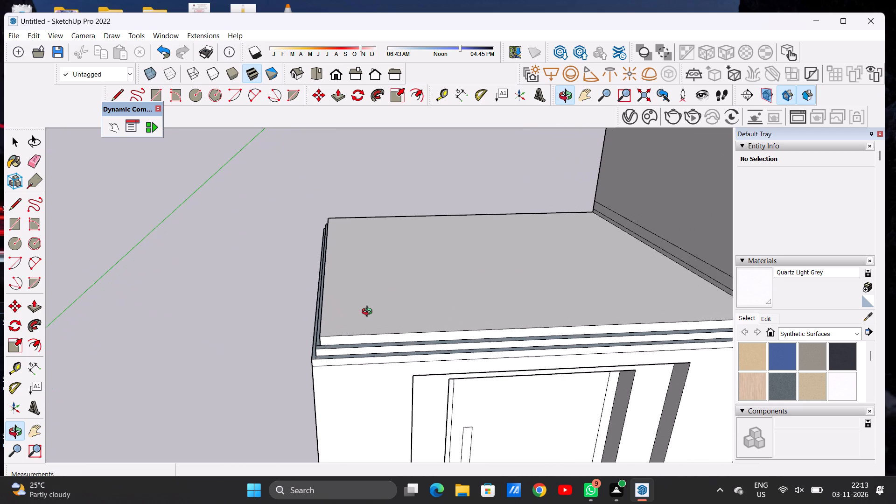
scroll(362, 319, "up", 2)
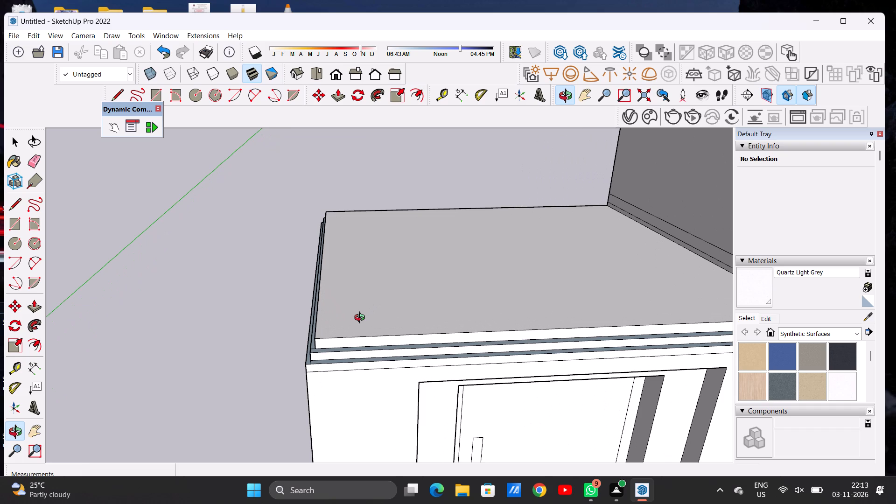
Push/Pull the stepped roof's top face up about 7 1/16" as a third tier.
key("p")
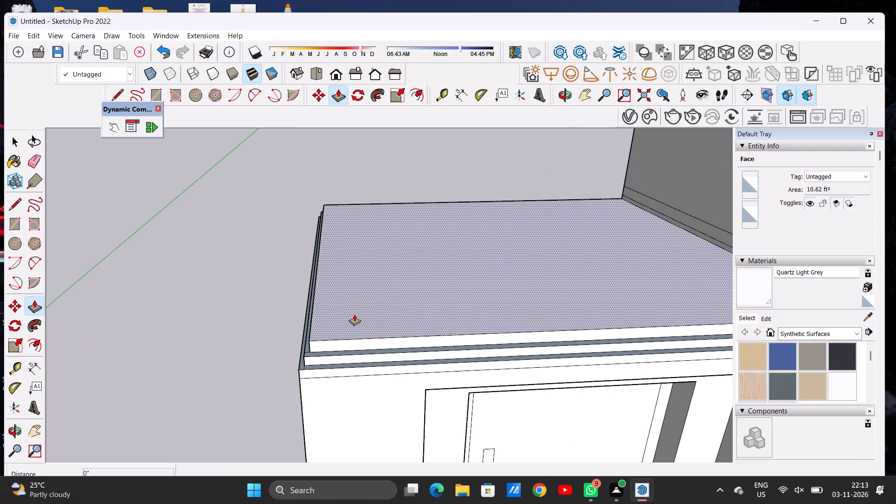
left_click(354, 314)
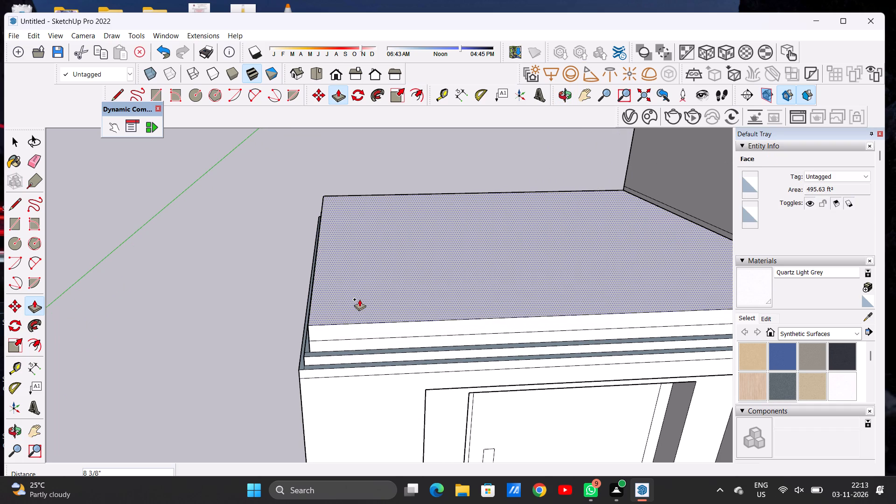
left_click(360, 301)
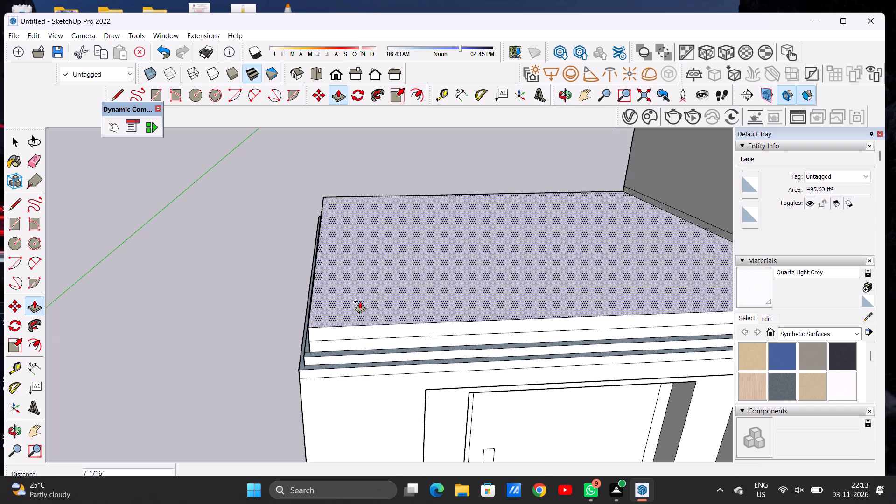
key("p")
Push/Pull the third tier's outer side face inward about 4 3/8" and its front face inward about 3 5/8".
key("o")
scroll(375, 301, "down", 6)
left_click_drag(352, 317, 411, 308)
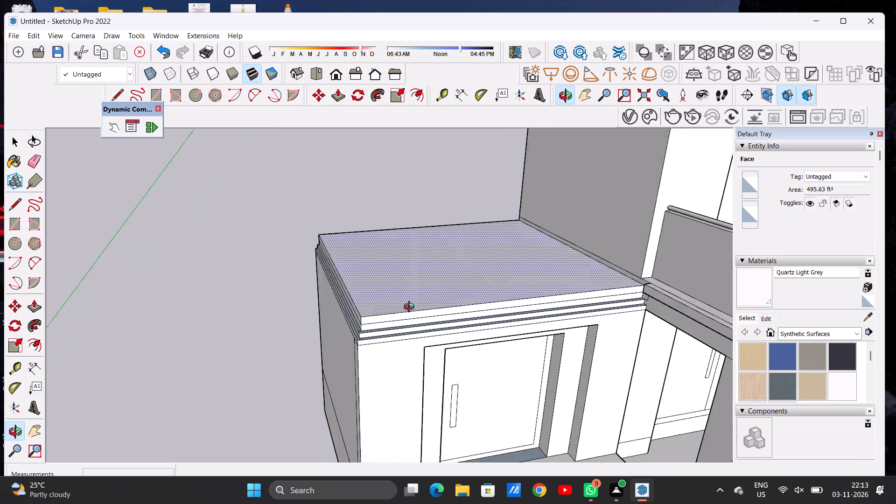
left_click_drag(411, 308, 433, 301)
scroll(389, 313, "up", 9)
scroll(389, 316, "down", 2)
scroll(389, 316, "up", 3)
key("space")
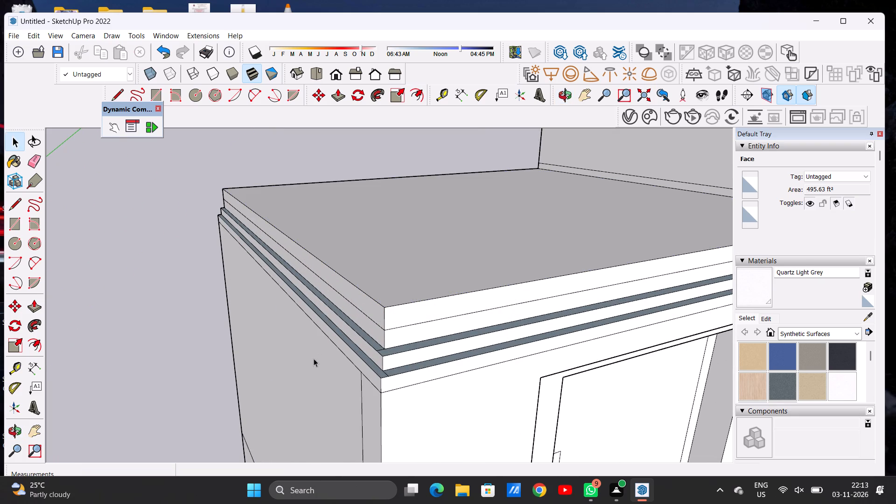
left_click(194, 261)
key("p")
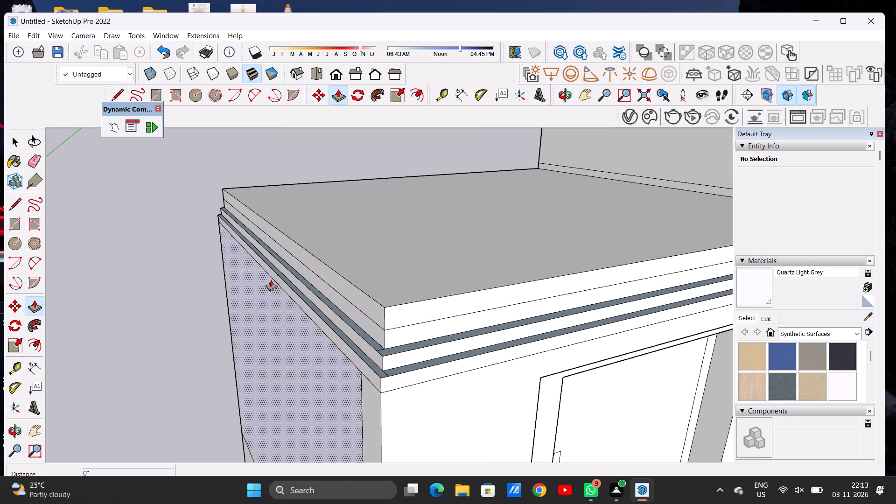
scroll(393, 315, "up", 2)
scroll(391, 315, "down", 1)
scroll(388, 315, "up", 3)
left_click(374, 312)
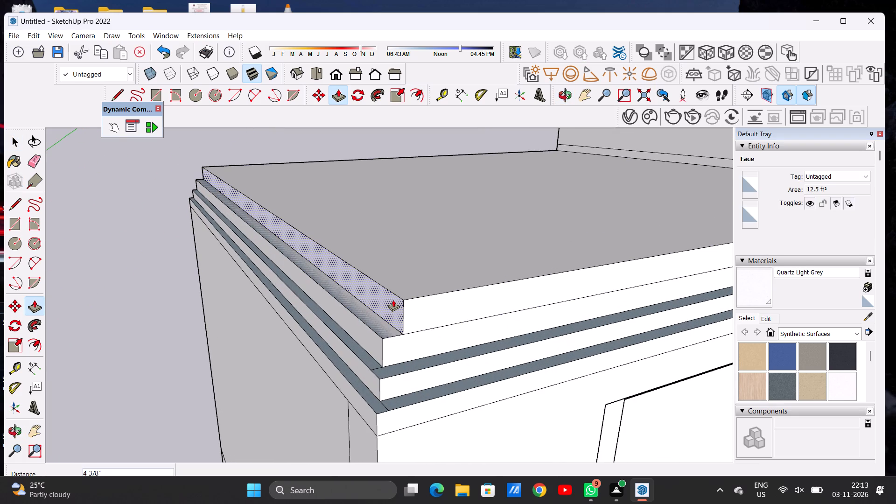
left_click(393, 300)
left_click(415, 310)
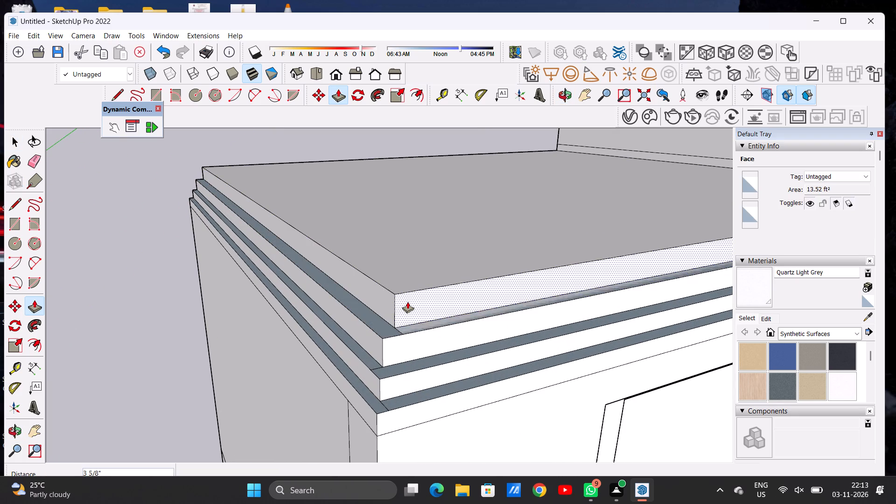
left_click(407, 301)
key("space")
Examine the three-tier roof edge from the outer corner and against the whole house front.
scroll(383, 293, "down", 8)
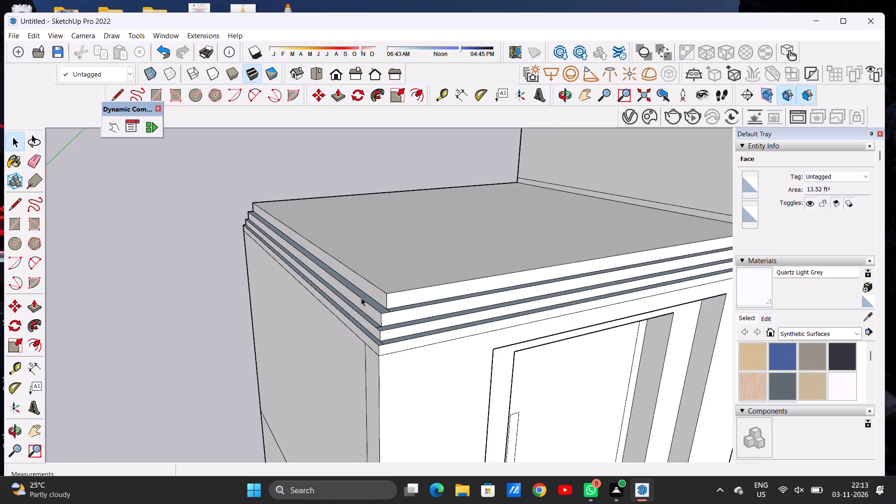
scroll(361, 298, "down", 14)
scroll(367, 293, "up", 1)
scroll(367, 293, "down", 1)
key("o")
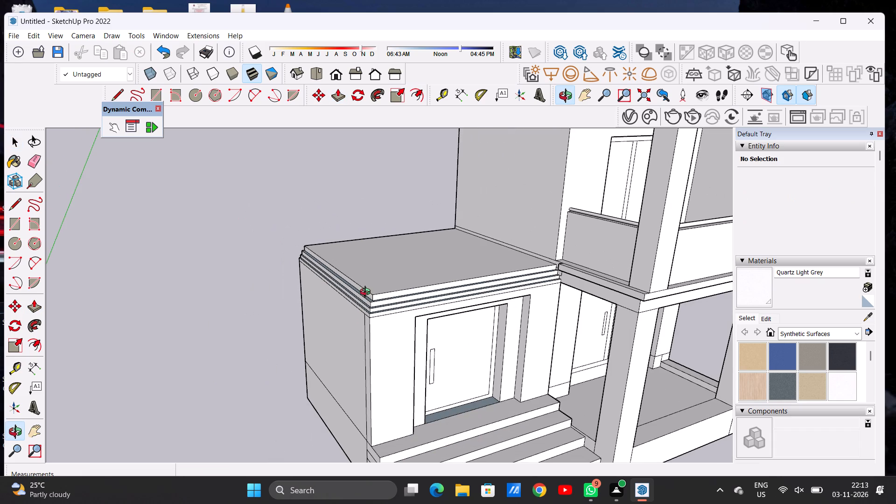
left_click_drag(448, 306, 339, 281)
scroll(388, 313, "down", 10)
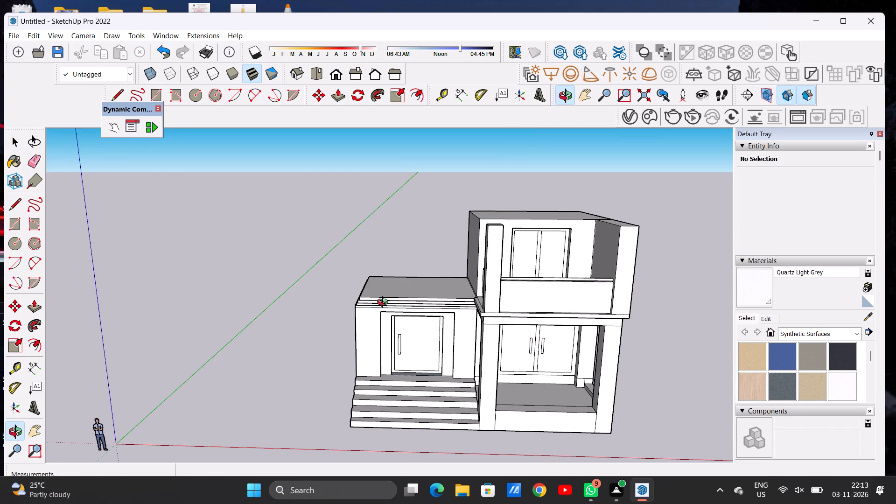
scroll(383, 287, "up", 2)
scroll(383, 287, "down", 1)
scroll(383, 287, "up", 5)
left_click_drag(376, 291, 400, 269)
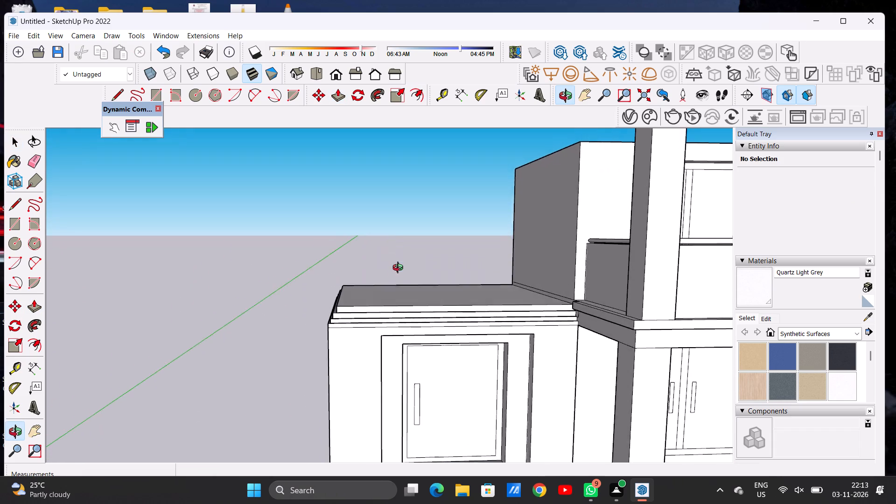
left_click_drag(400, 269, 399, 285)
scroll(411, 265, "down", 5)
Examine the entrance block's roof from above, including the stepped front edge and the junction with the balcony.
left_click_drag(378, 315, 380, 303)
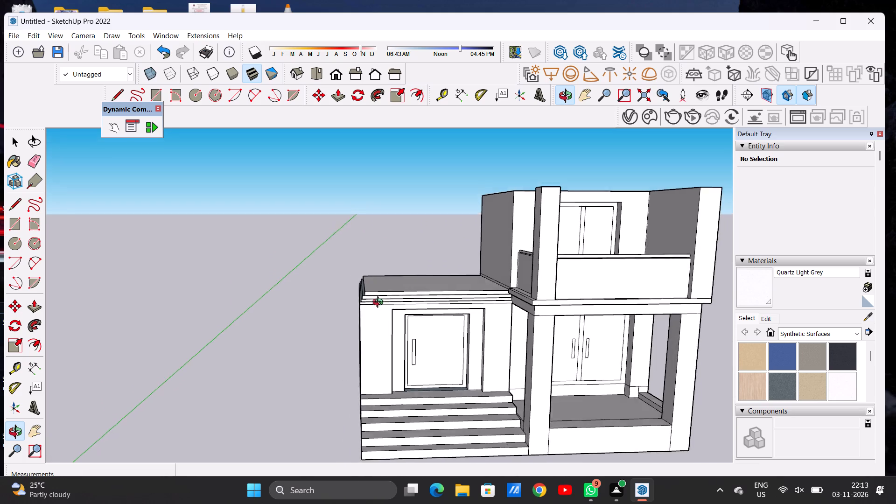
left_click_drag(380, 303, 368, 334)
scroll(393, 295, "up", 5)
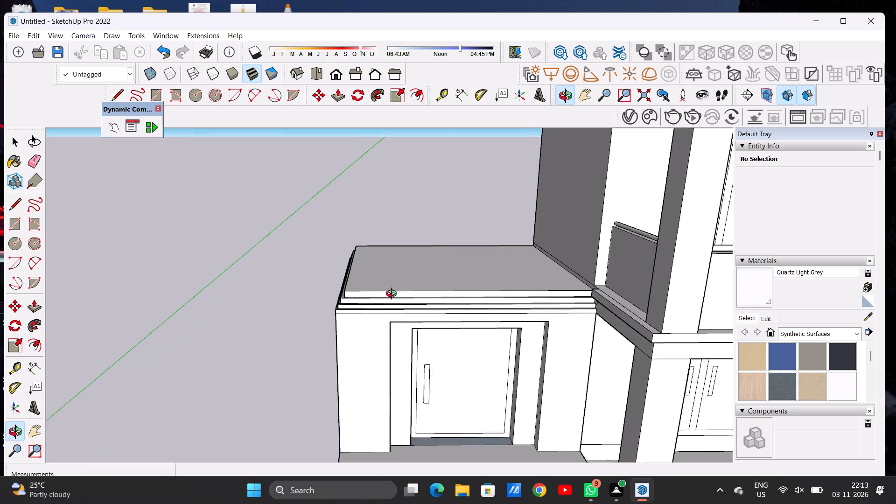
scroll(393, 295, "up", 1)
left_click_drag(392, 279, 393, 325)
scroll(399, 298, "up", 5)
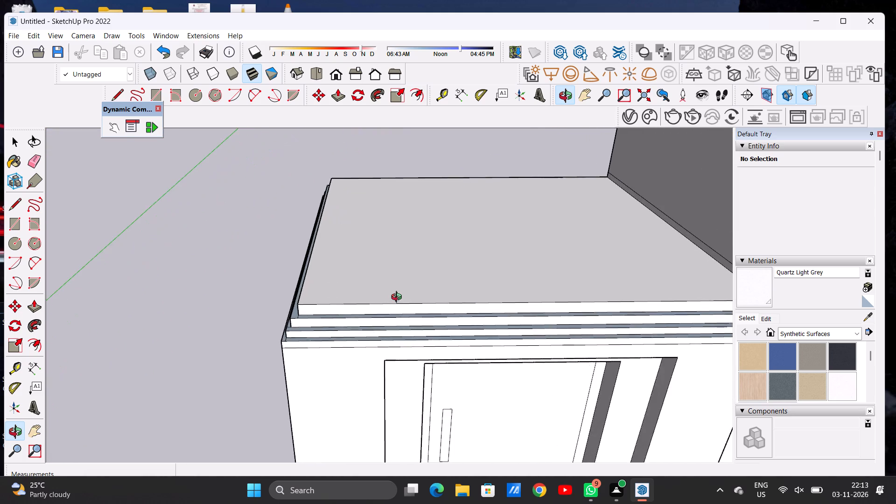
scroll(407, 286, "down", 6)
left_click_drag(428, 253, 437, 298)
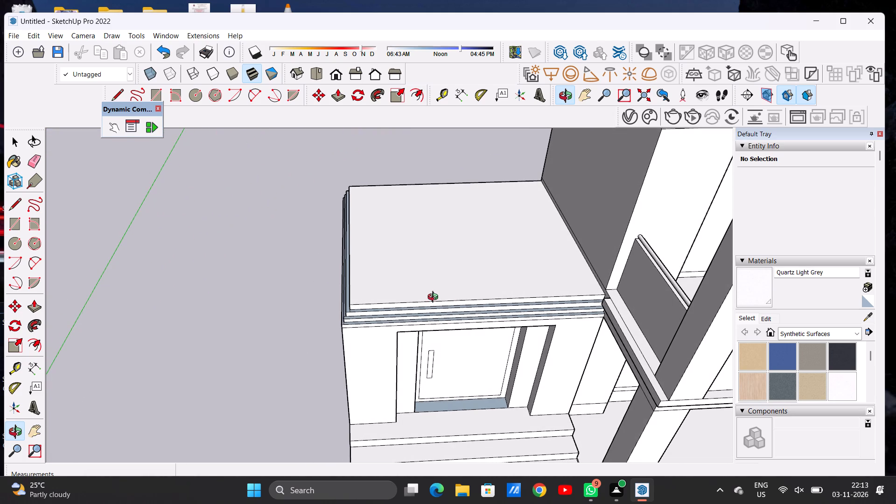
scroll(393, 279, "down", 7)
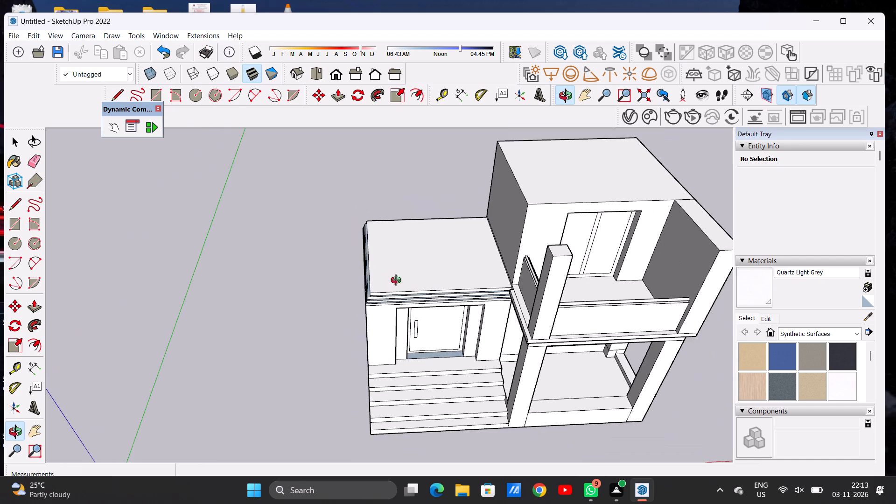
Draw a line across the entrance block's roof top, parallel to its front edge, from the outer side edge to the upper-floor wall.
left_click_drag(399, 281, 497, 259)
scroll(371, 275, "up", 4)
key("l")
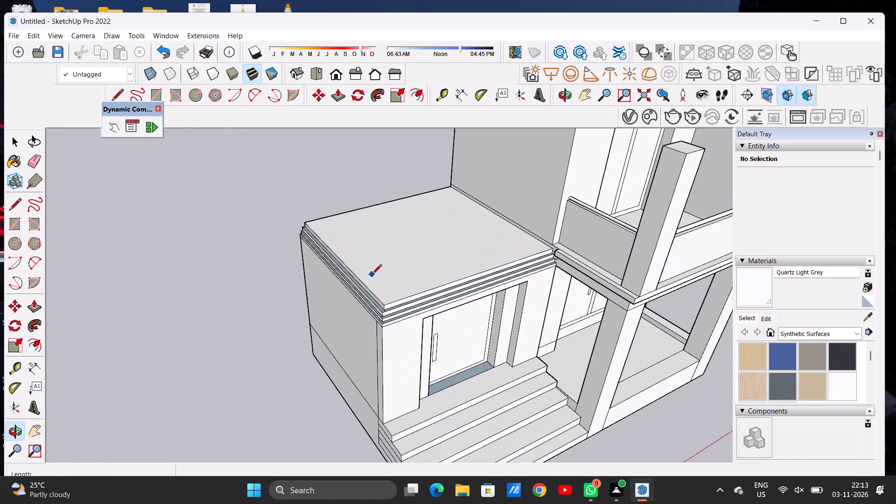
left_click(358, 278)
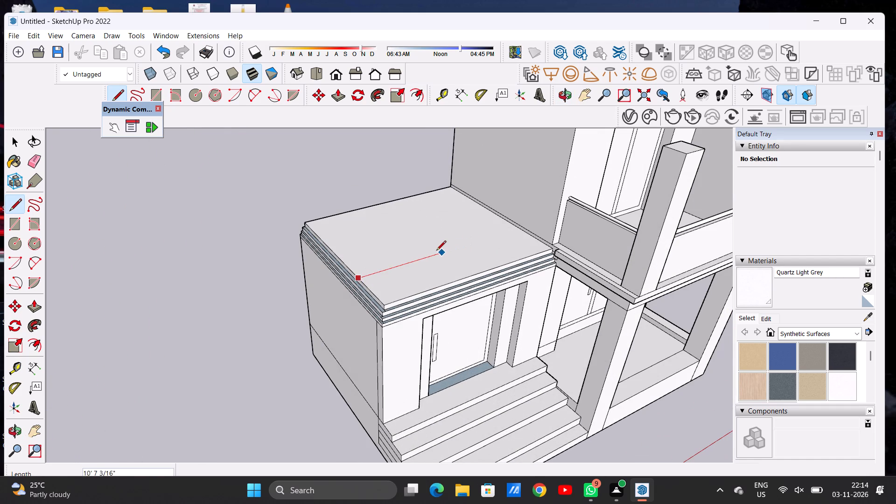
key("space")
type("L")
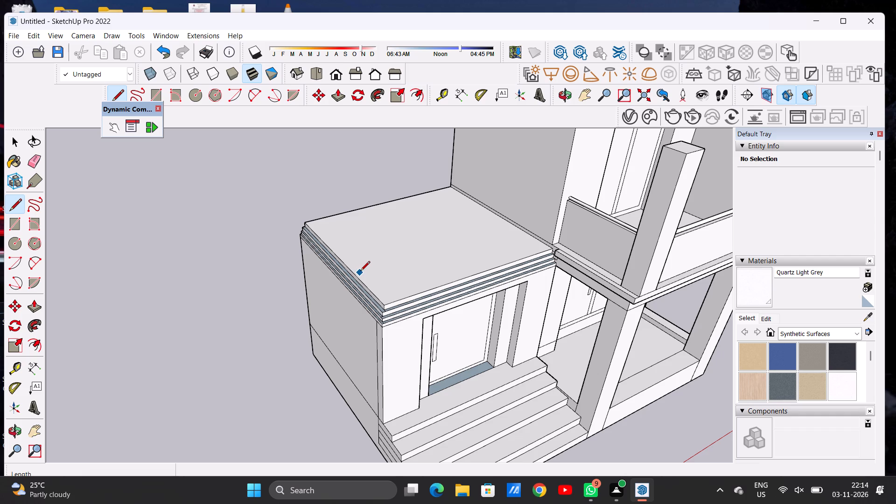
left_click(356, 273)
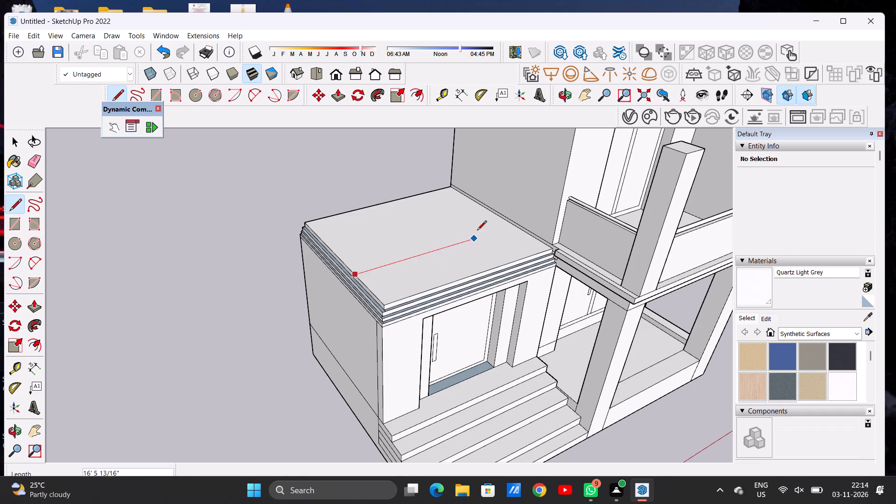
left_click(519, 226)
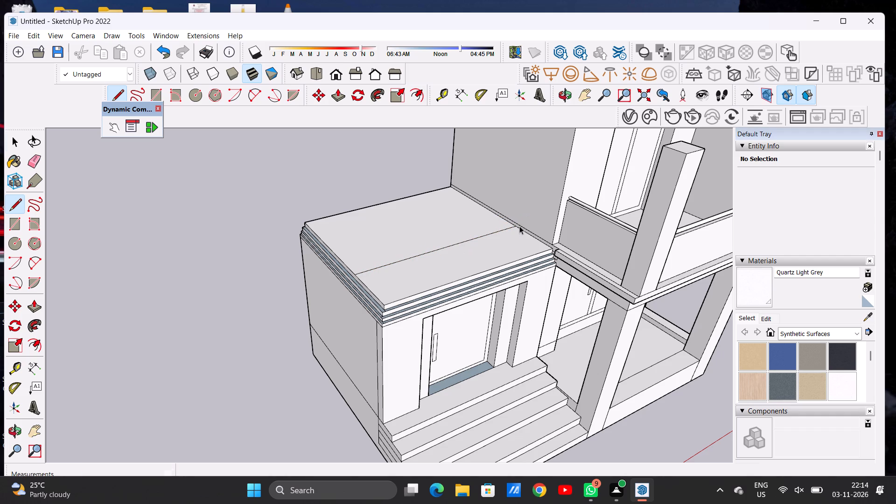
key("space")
Examine how the dividing line sits on the roof top above the stepped edge.
type("O")
left_click_drag(505, 249, 440, 193)
scroll(377, 269, "up", 7)
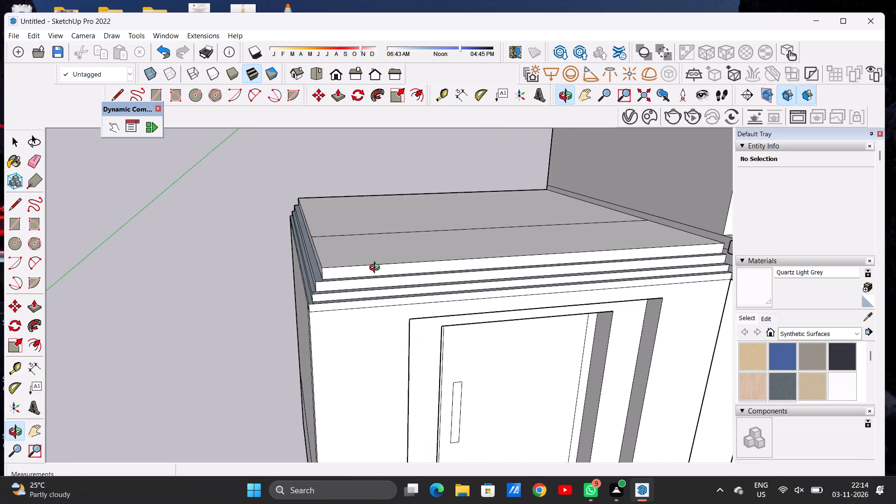
scroll(334, 280, "down", 5)
scroll(363, 266, "up", 7)
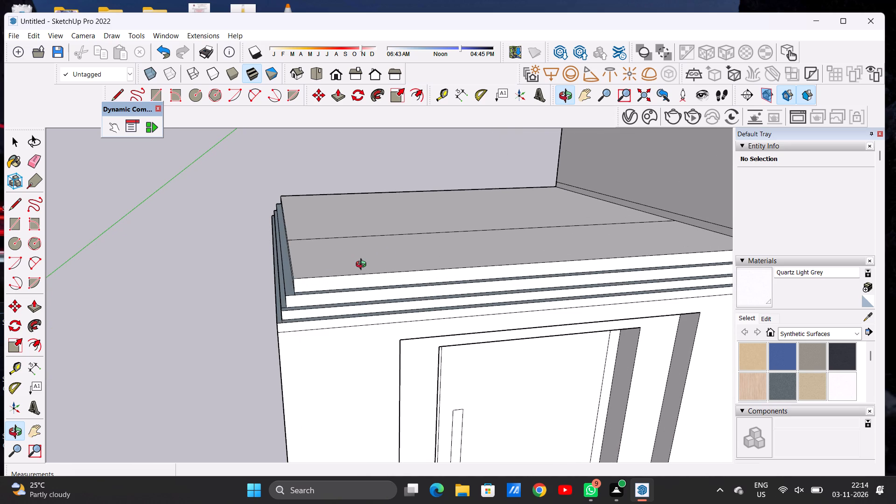
scroll(363, 269, "down", 5)
scroll(375, 271, "up", 2)
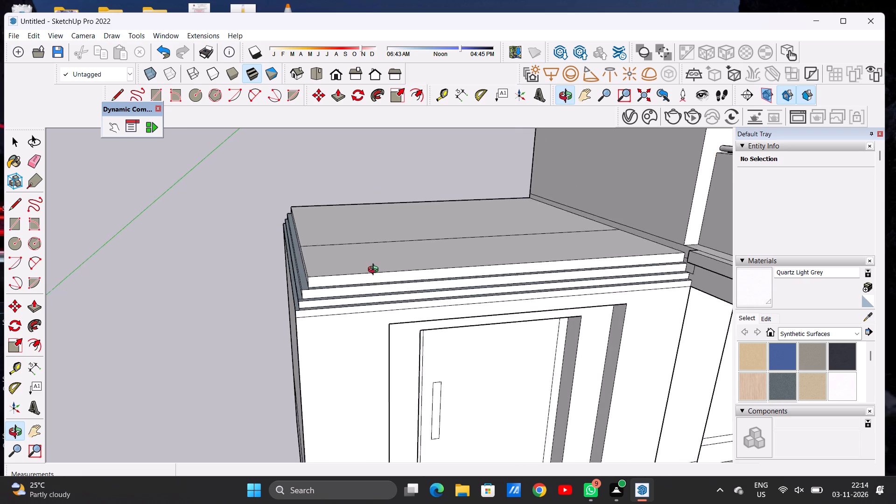
scroll(375, 271, "up", 5)
scroll(350, 278, "down", 5)
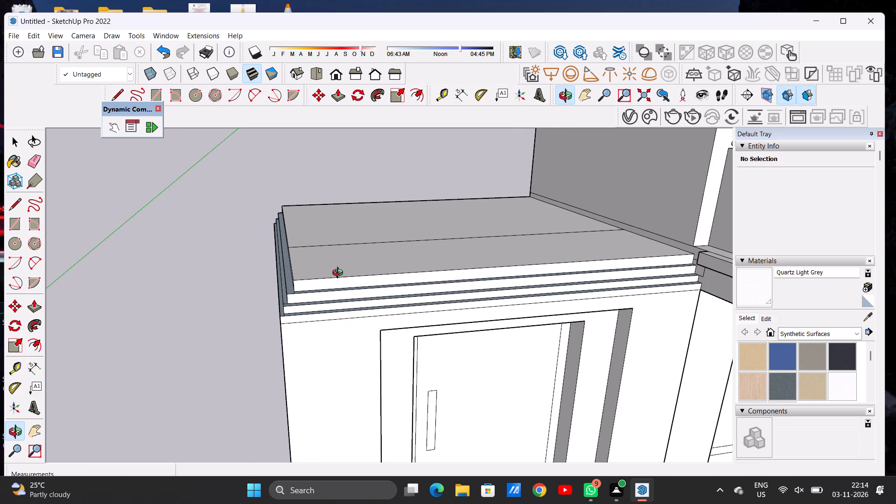
scroll(322, 271, "down", 5)
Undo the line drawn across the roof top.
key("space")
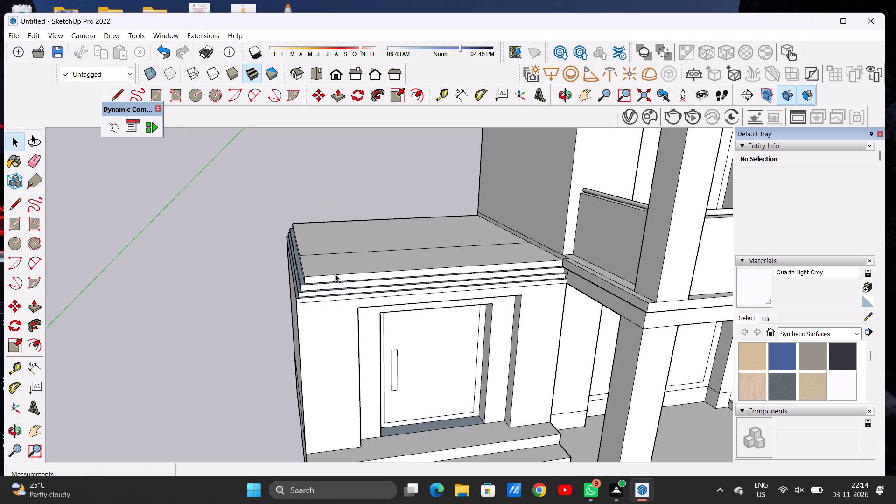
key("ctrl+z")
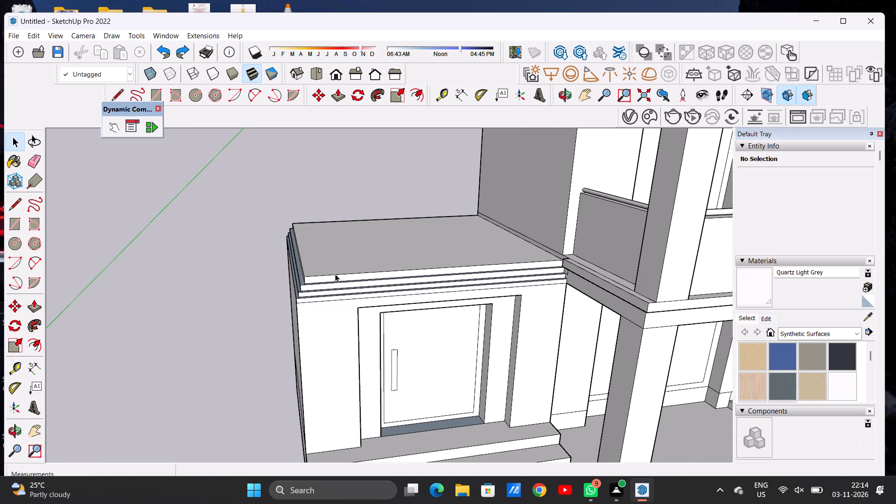
Push/Pull the stepped roof's top face up about 8 1/2" as a fourth tier.
key("o")
left_click_drag(335, 274, 338, 233)
left_click_drag(339, 284, 332, 267)
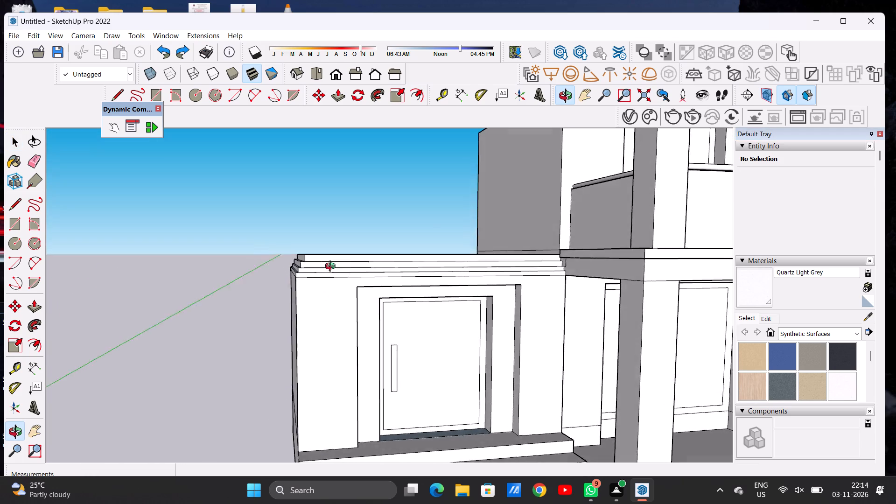
left_click_drag(332, 267, 322, 300)
scroll(322, 272, "up", 7)
key("p")
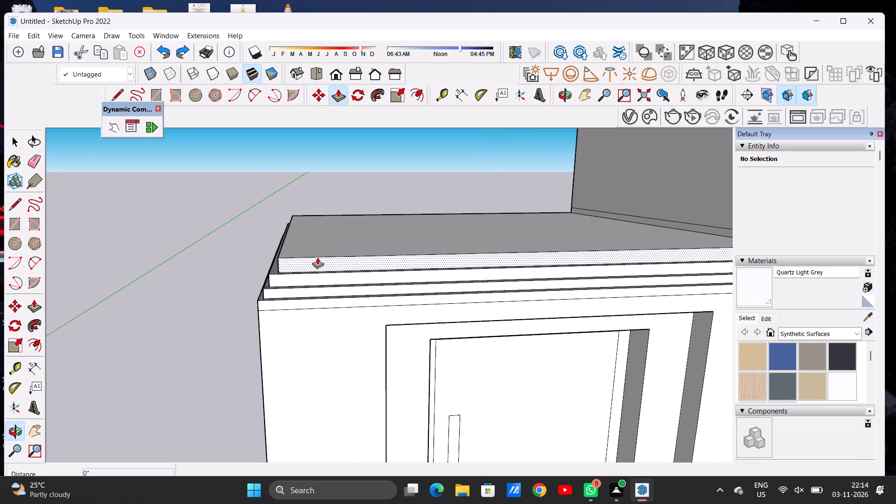
left_click(320, 248)
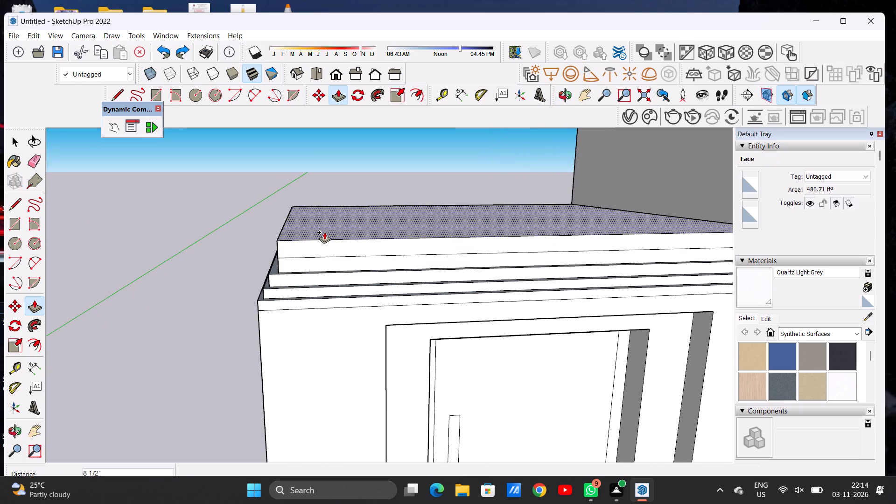
left_click(324, 232)
key("space")
Push/Pull the fourth tier's outer side face outward so it overhangs the tiers below.
type("O")
scroll(346, 275, "down", 8)
left_click_drag(335, 280, 399, 287)
scroll(332, 270, "up", 6)
key("p")
left_click(336, 264)
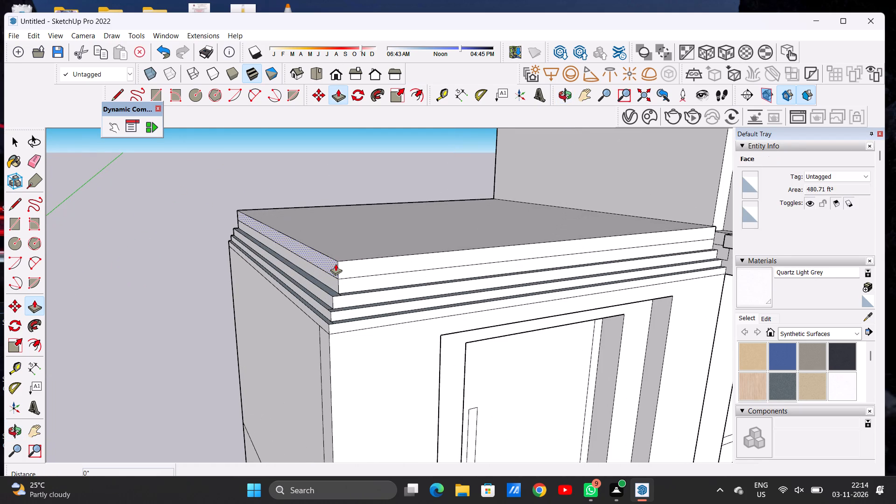
left_click(308, 270)
key("space")
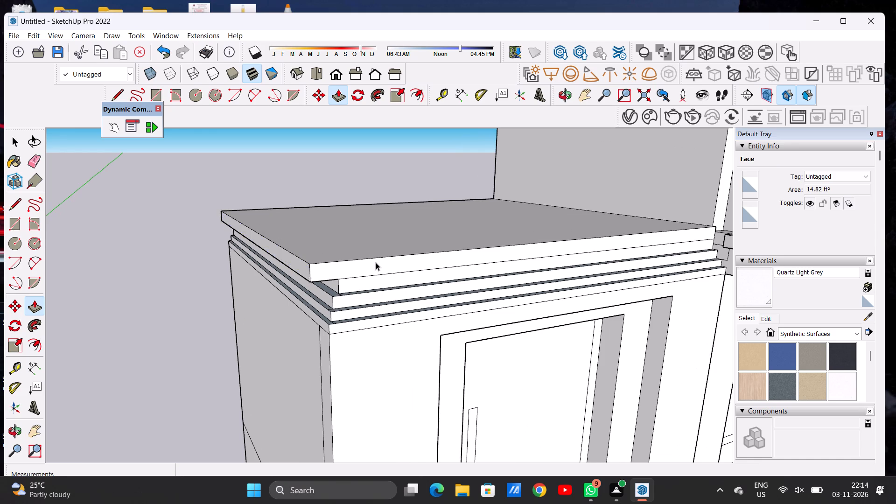
Examine the overhanging fourth tier from the front and from above, including its front edge beside the balcony.
scroll(383, 263, "down", 6)
key("o")
left_click_drag(427, 270, 332, 252)
scroll(461, 265, "down", 4)
scroll(434, 251, "up", 6)
left_click_drag(431, 237, 420, 297)
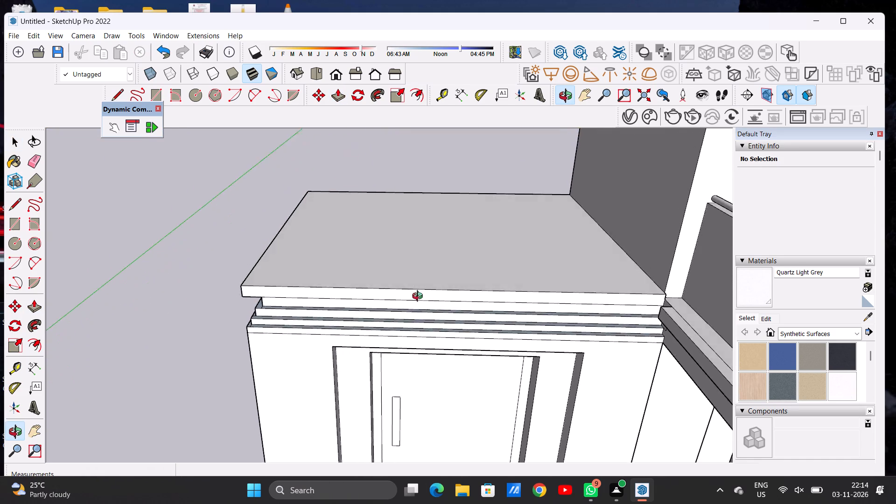
left_click_drag(420, 297, 428, 339)
scroll(422, 287, "down", 5)
left_click_drag(420, 279, 425, 314)
scroll(434, 288, "up", 2)
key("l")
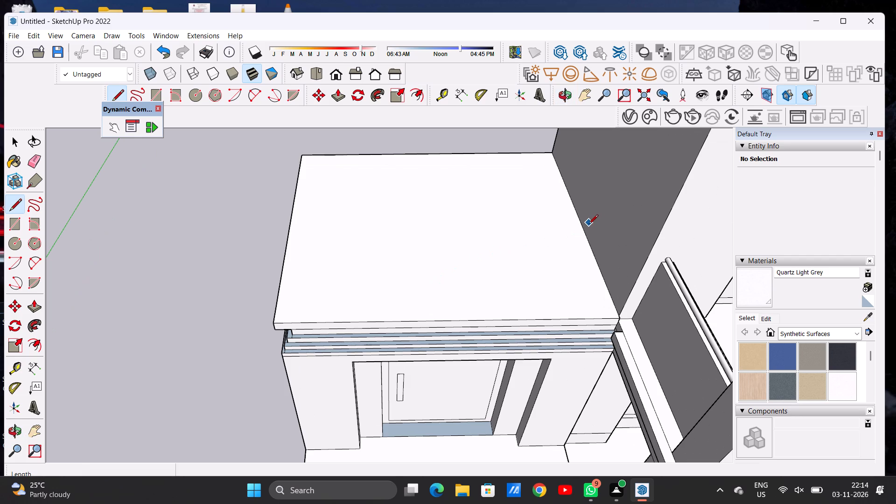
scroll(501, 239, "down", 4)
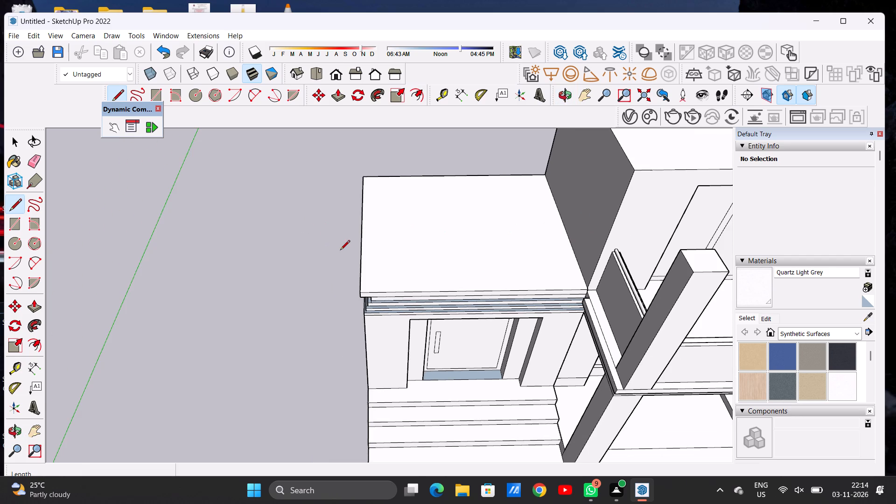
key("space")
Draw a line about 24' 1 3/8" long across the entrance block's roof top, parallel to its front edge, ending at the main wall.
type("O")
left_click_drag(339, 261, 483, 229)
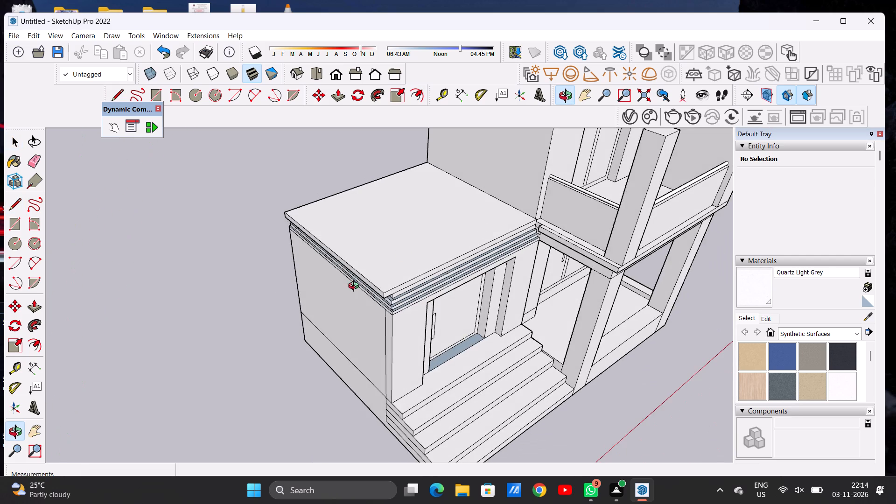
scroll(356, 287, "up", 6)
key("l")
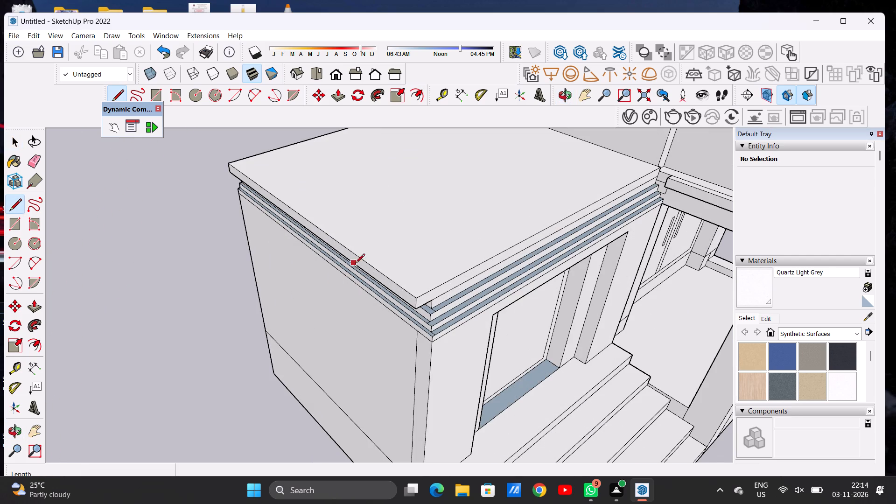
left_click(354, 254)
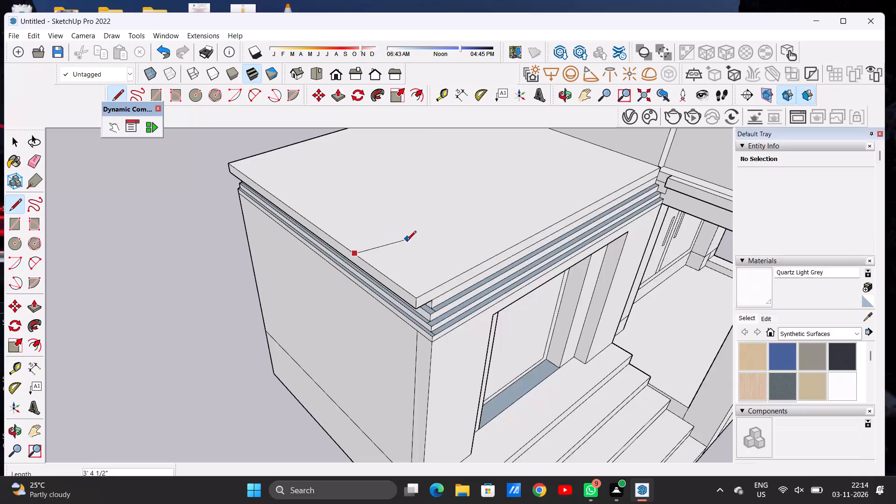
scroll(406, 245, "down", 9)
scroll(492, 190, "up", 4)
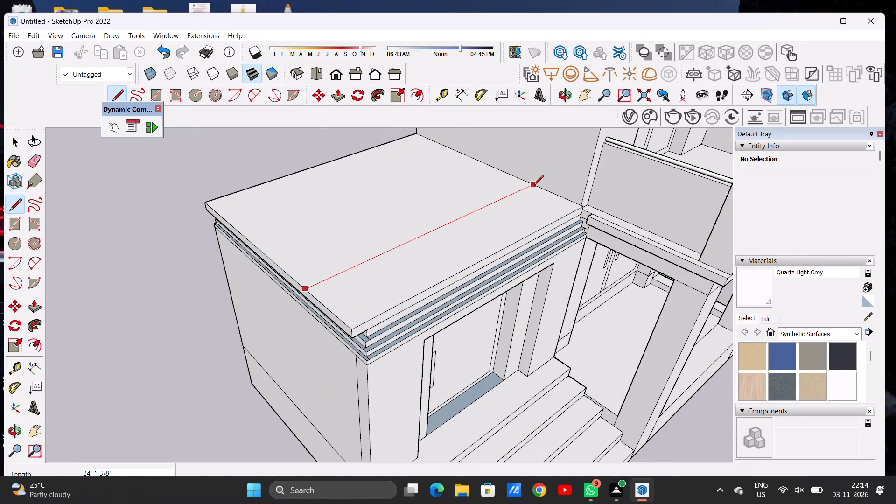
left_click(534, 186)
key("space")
Examine the dividing line's position on the entrance block's roof from the front, above and the outer corner.
key("o")
left_click_drag(544, 215, 417, 217)
scroll(529, 266, "down", 3)
scroll(537, 267, "up", 1)
scroll(537, 267, "down", 5)
left_click_drag(509, 275, 477, 233)
scroll(338, 294, "down", 7)
scroll(392, 266, "up", 6)
scroll(392, 266, "down", 1)
scroll(392, 266, "up", 5)
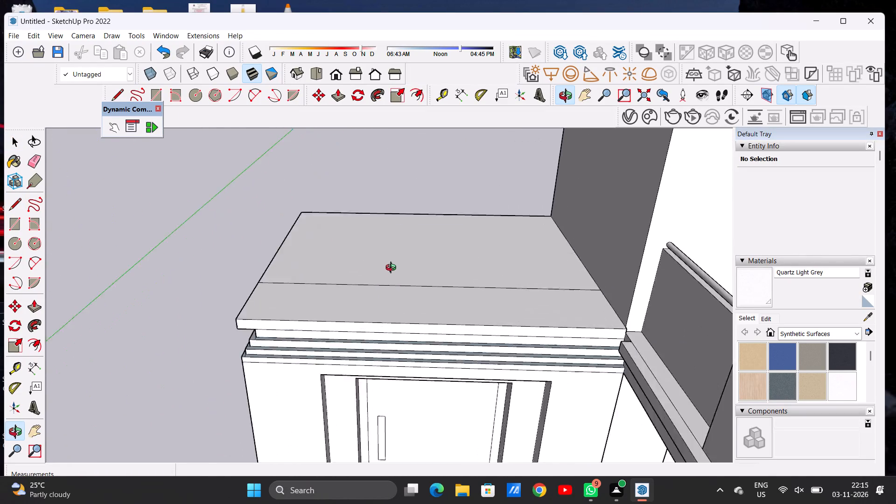
scroll(393, 269, "up", 3)
scroll(522, 274, "down", 5)
left_click_drag(459, 270, 461, 275)
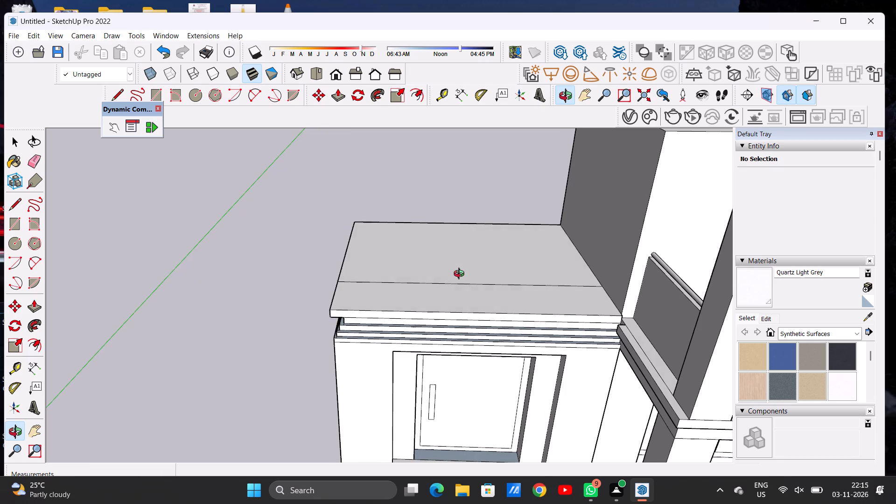
scroll(519, 269, "up", 1)
scroll(501, 274, "down", 4)
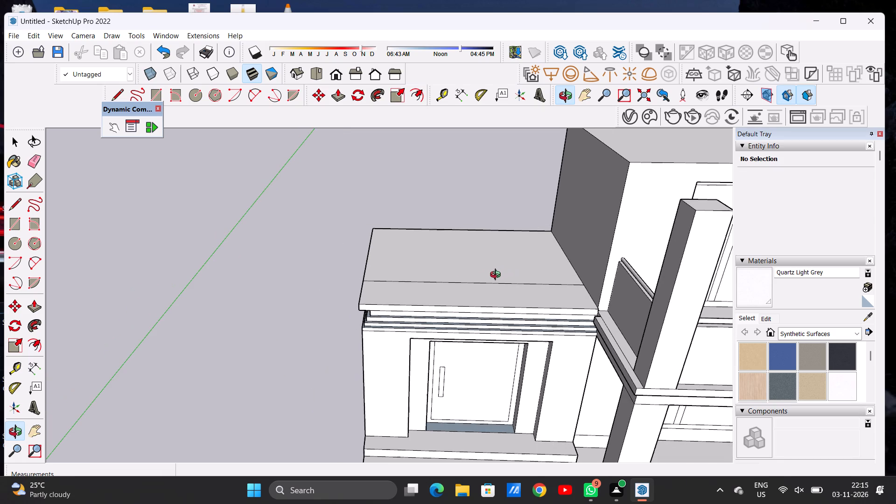
scroll(420, 281, "up", 3)
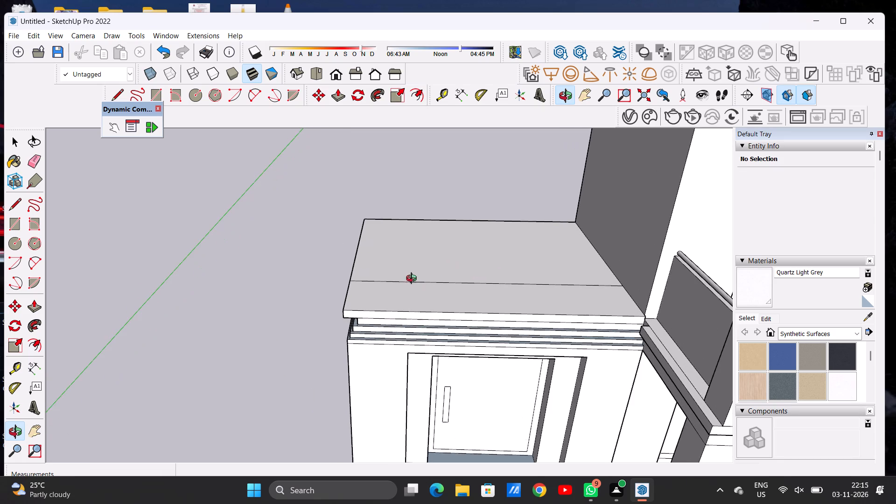
left_click_drag(402, 290, 496, 330)
scroll(357, 302, "up", 1)
scroll(357, 302, "down", 1)
scroll(357, 302, "up", 5)
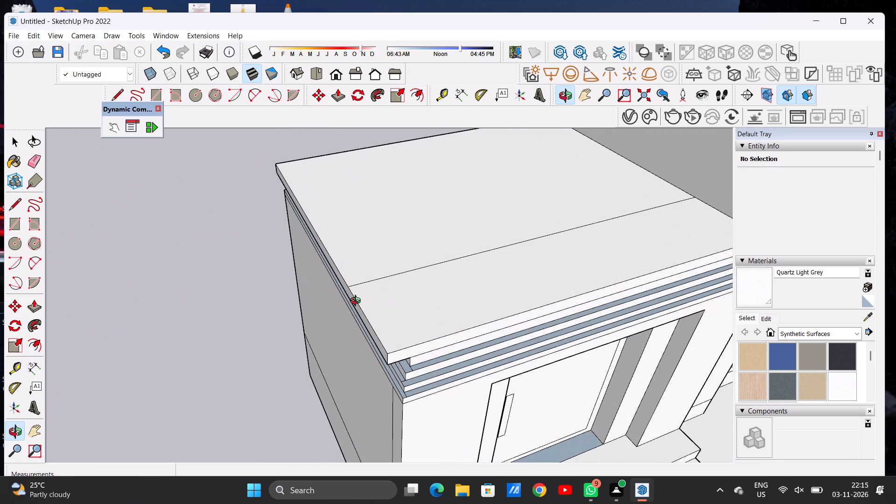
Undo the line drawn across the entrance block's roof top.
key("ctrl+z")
Draw a line about 24' 1 3/8" long across the roof top, farther back from the front edge, ending at the main wall.
key("l")
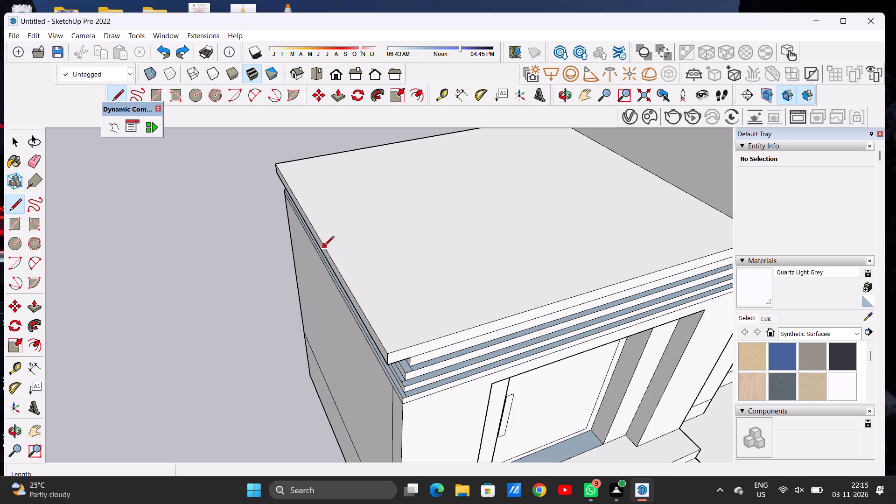
left_click(329, 252)
scroll(398, 240, "down", 5)
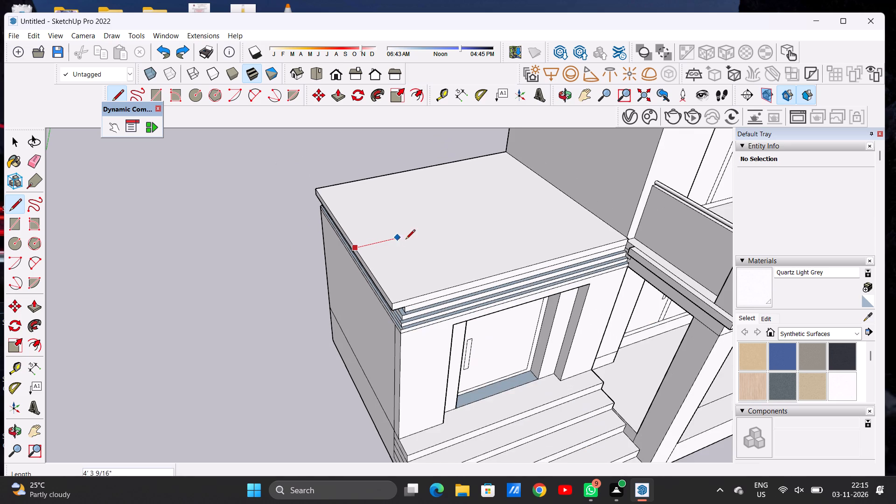
scroll(567, 196, "up", 3)
scroll(567, 196, "down", 1)
scroll(567, 196, "up", 1)
left_click(569, 198)
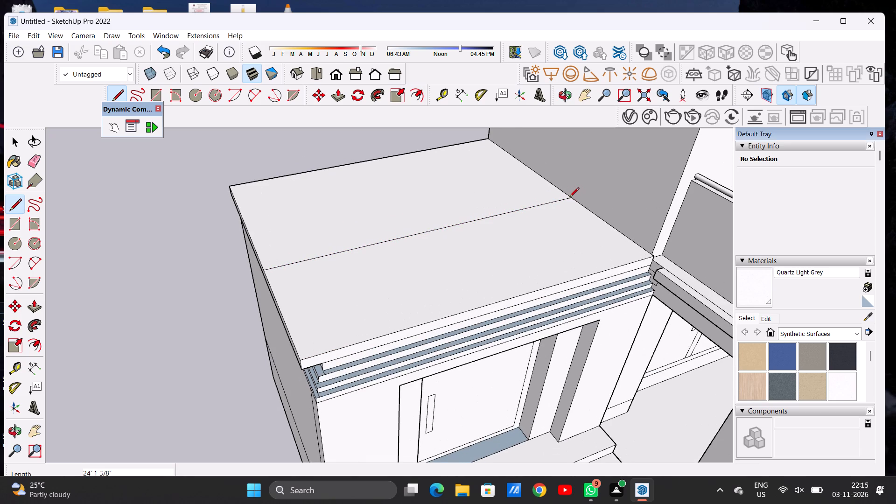
key("space")
Push/Pull the rear part of the entrance block's divided roof up level with the main block's roof, forming an upper-storey volume.
scroll(556, 271, "down", 6)
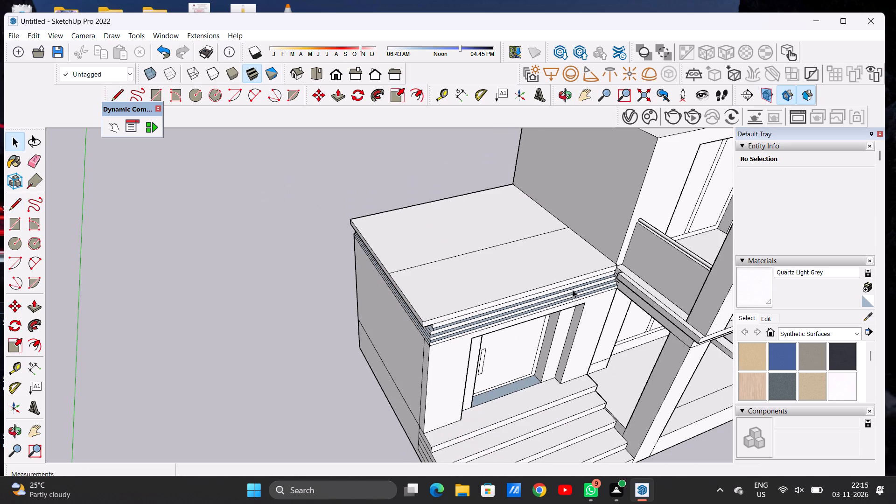
scroll(551, 221, "up", 6)
key("p")
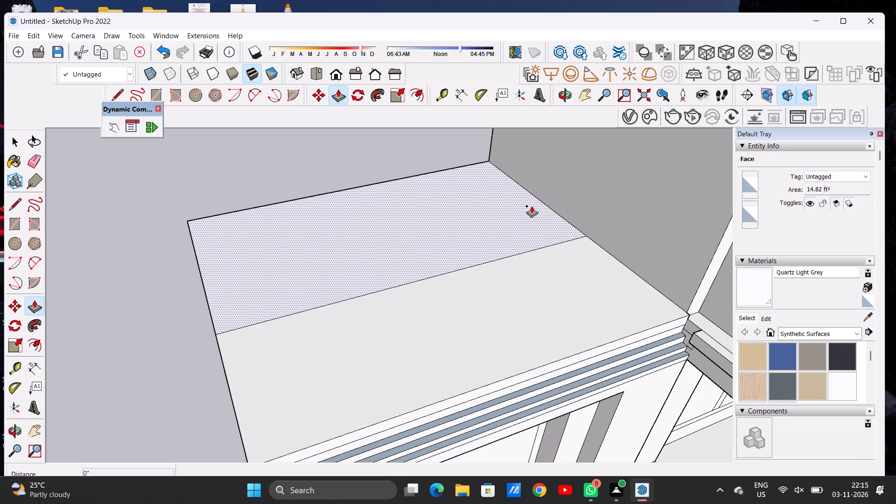
left_click(532, 206)
scroll(531, 209, "down", 15)
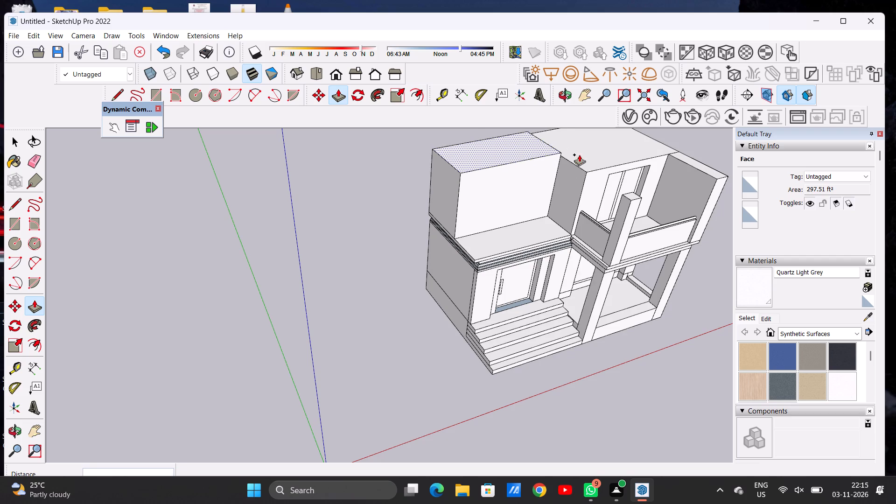
left_click(584, 174)
key("space")
Examine the new upper-storey volume and the cornice from the rear, the outer side and the front corner of the house.
type("O")
left_click_drag(551, 216, 438, 182)
scroll(396, 255, "down", 2)
scroll(397, 259, "up", 1)
scroll(398, 259, "down", 5)
left_click_drag(428, 255, 612, 226)
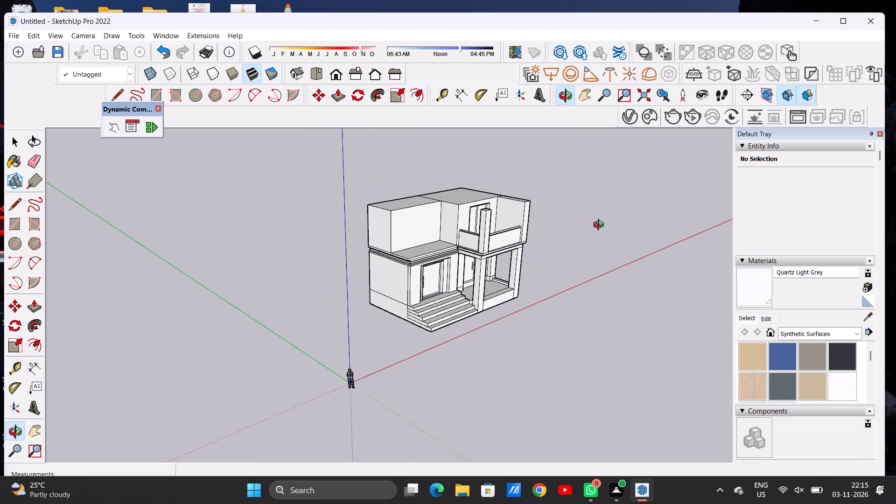
left_click_drag(340, 259, 558, 232)
left_click_drag(347, 241, 503, 219)
scroll(443, 258, "up", 15)
left_click_drag(435, 222, 442, 232)
scroll(457, 242, "down", 15)
scroll(429, 246, "up", 4)
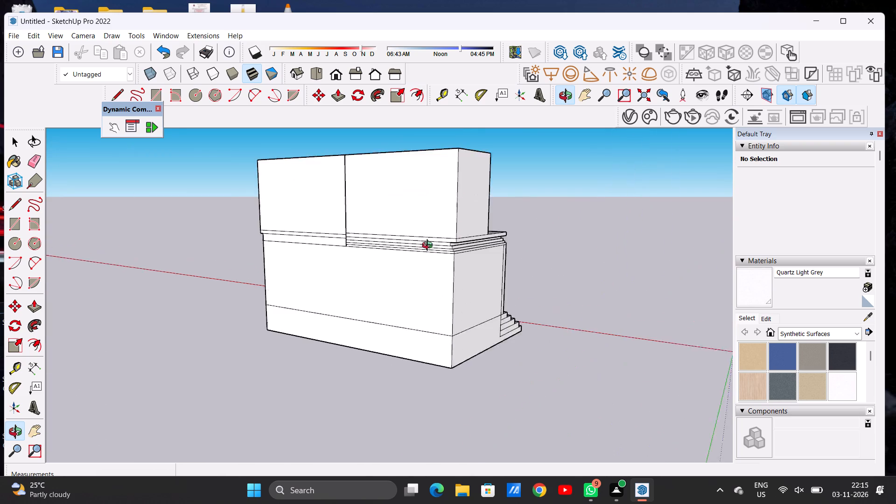
scroll(429, 246, "up", 3)
scroll(429, 246, "down", 1)
scroll(436, 247, "up", 4)
scroll(436, 247, "down", 1)
scroll(436, 247, "up", 4)
left_click_drag(463, 249, 332, 255)
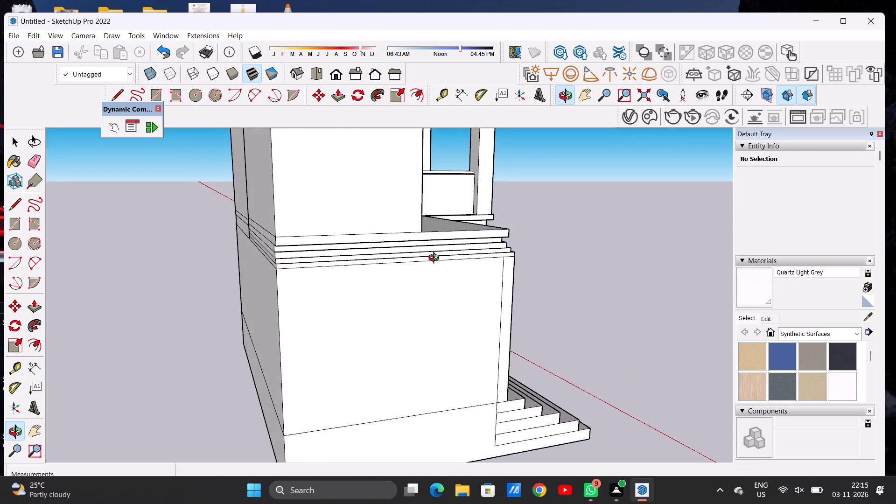
left_click_drag(460, 258, 321, 258)
left_click_drag(458, 258, 339, 262)
scroll(452, 281, "down", 11)
left_click_drag(448, 294, 388, 282)
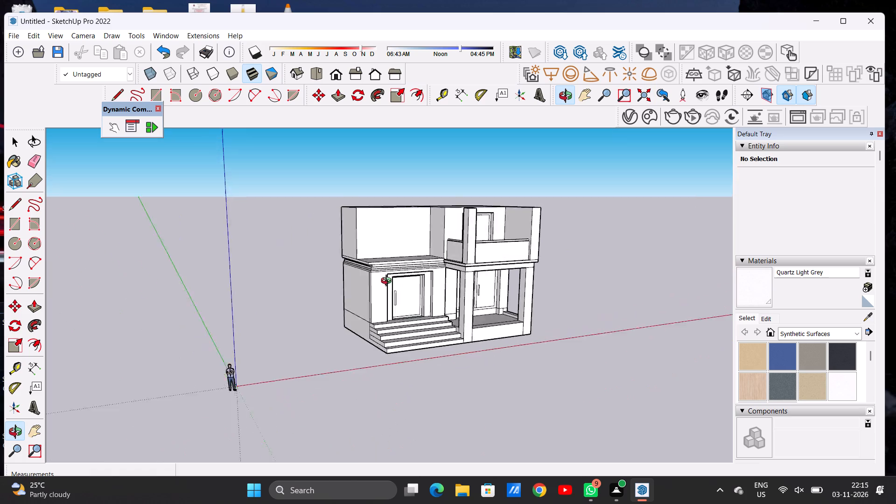
Examine the front facade, focusing on the blank upper wall above the entrance and how it meets the ledge and balcony.
left_click_drag(388, 282, 288, 268)
scroll(331, 262, "up", 6)
scroll(396, 243, "up", 7)
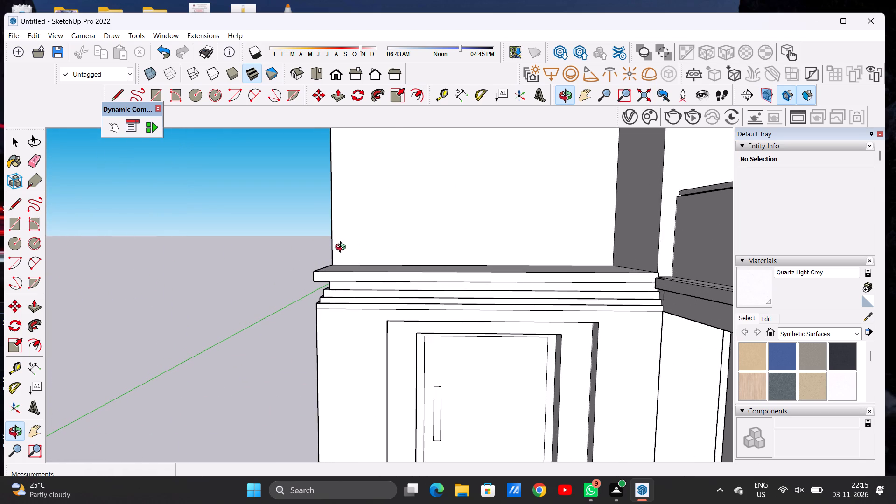
scroll(345, 262, "down", 6)
scroll(414, 296, "down", 13)
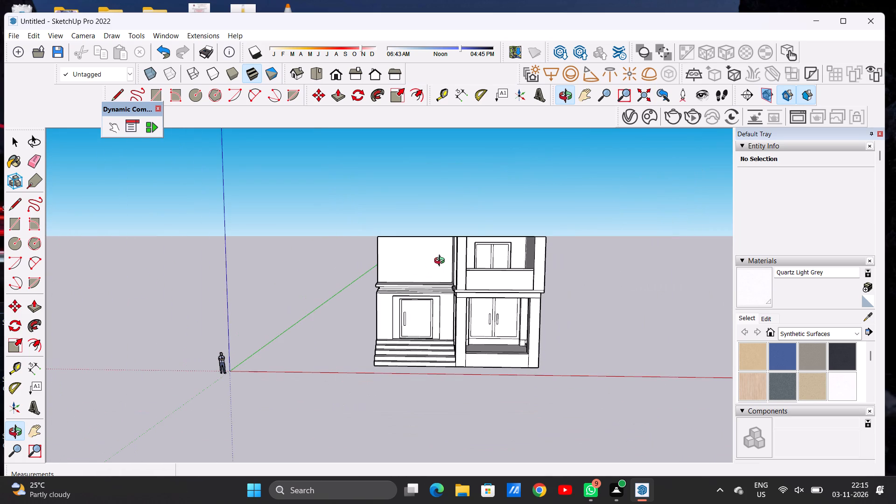
scroll(442, 256, "down", 1)
scroll(442, 256, "up", 2)
scroll(442, 256, "down", 1)
scroll(442, 256, "up", 5)
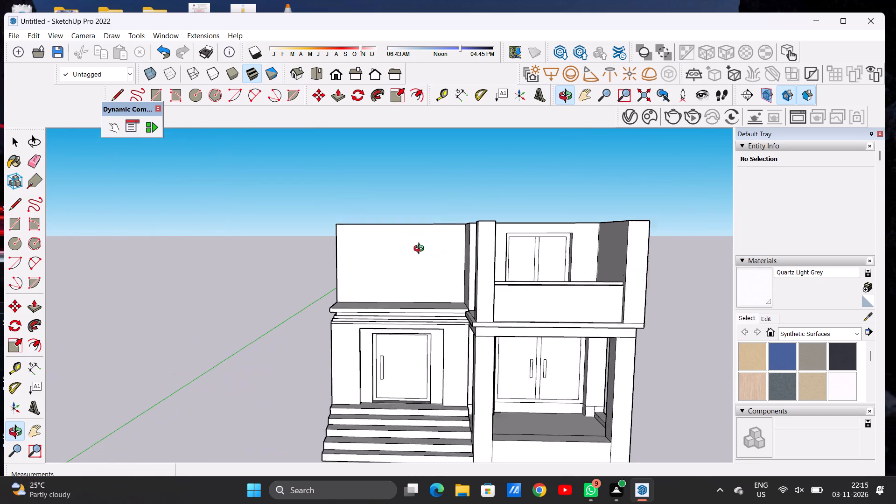
scroll(421, 250, "up", 5)
left_click_drag(426, 261, 417, 267)
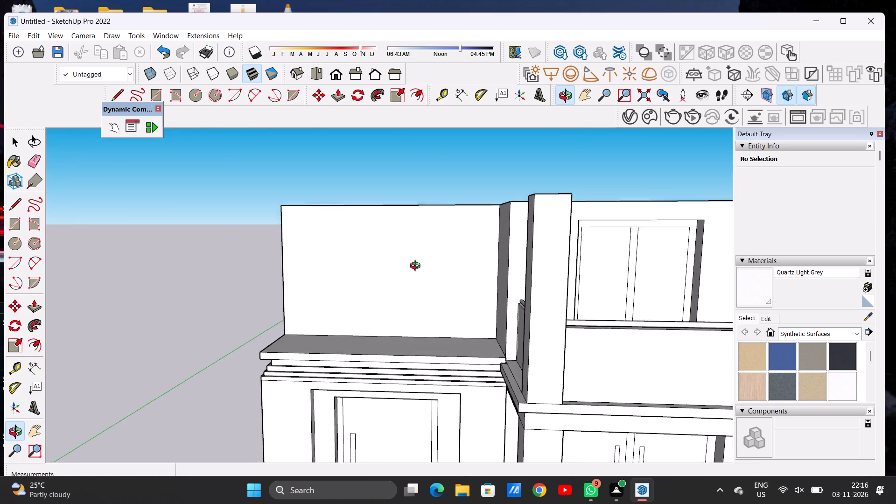
left_click_drag(417, 267, 426, 316)
scroll(381, 268, "down", 6)
left_click_drag(438, 272, 472, 264)
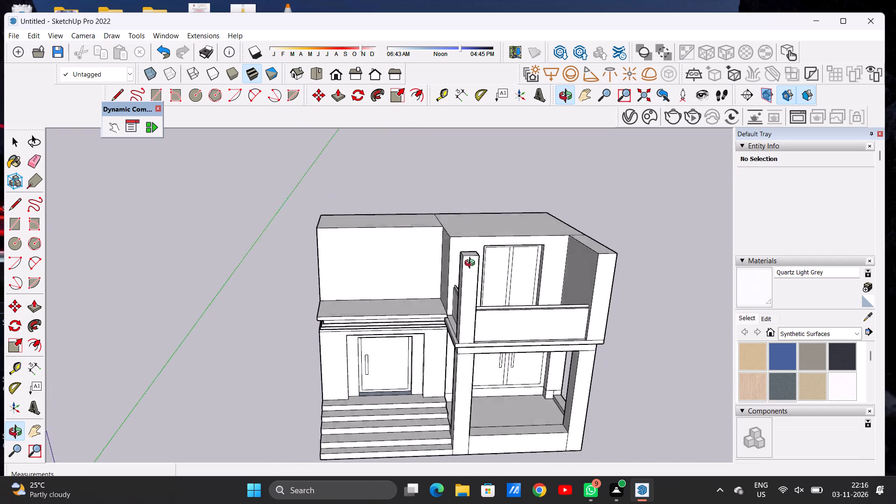
left_click_drag(472, 264, 484, 252)
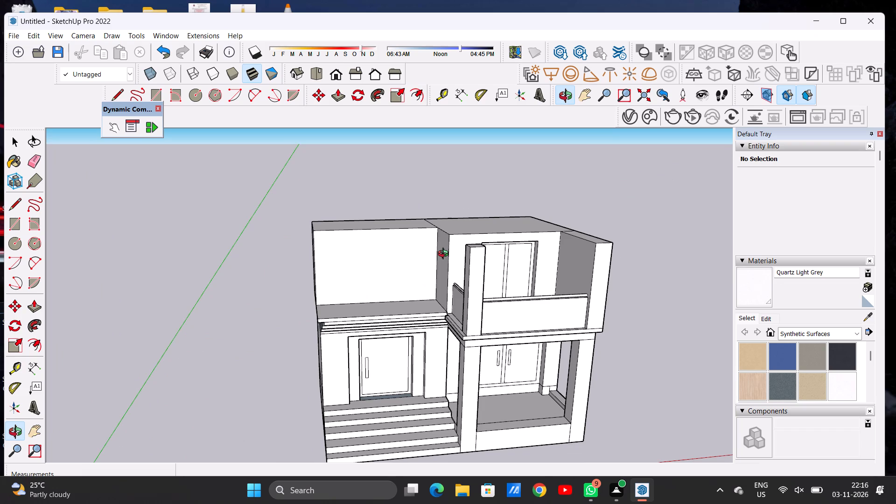
scroll(429, 255, "down", 5)
scroll(416, 258, "up", 1)
scroll(416, 258, "down", 2)
scroll(346, 252, "down", 11)
scroll(378, 266, "up", 6)
scroll(372, 266, "down", 1)
scroll(377, 264, "up", 9)
left_click_drag(391, 270, 356, 242)
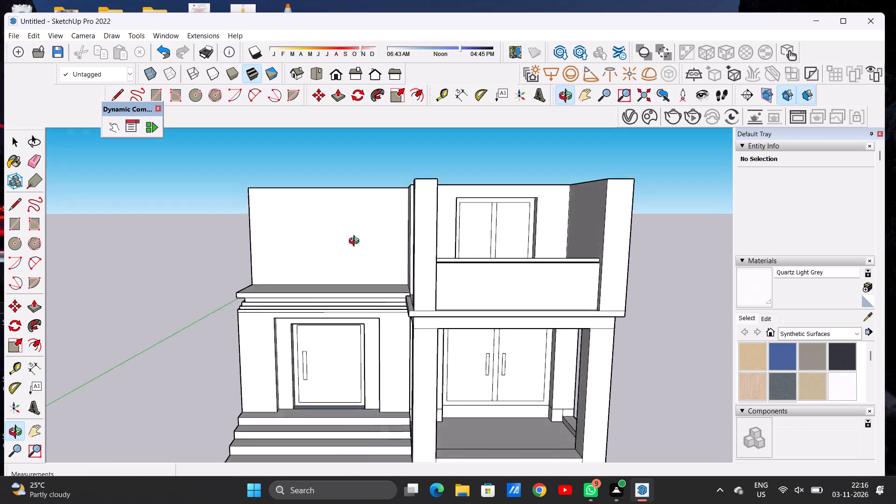
left_click_drag(356, 242, 506, 264)
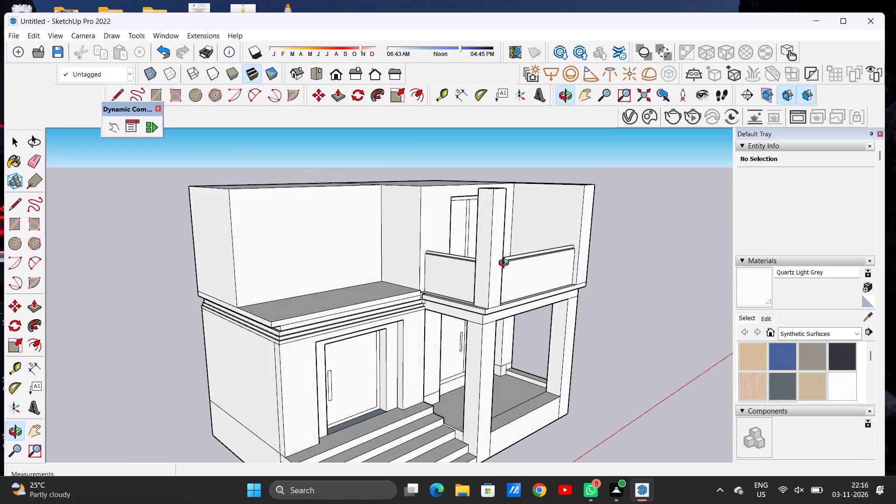
left_click_drag(506, 264, 482, 267)
scroll(503, 265, "down", 10)
left_click_drag(449, 269, 309, 260)
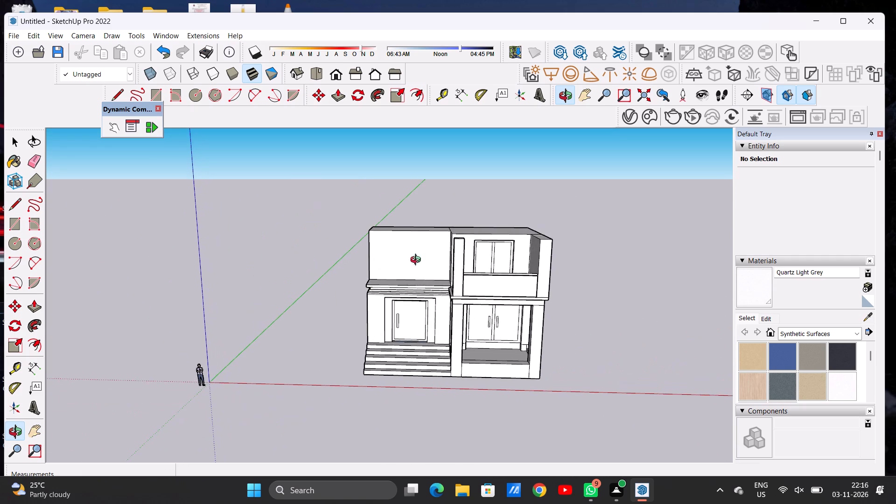
scroll(432, 261, "up", 2)
scroll(432, 261, "down", 1)
scroll(432, 261, "up", 10)
left_click_drag(430, 268, 432, 256)
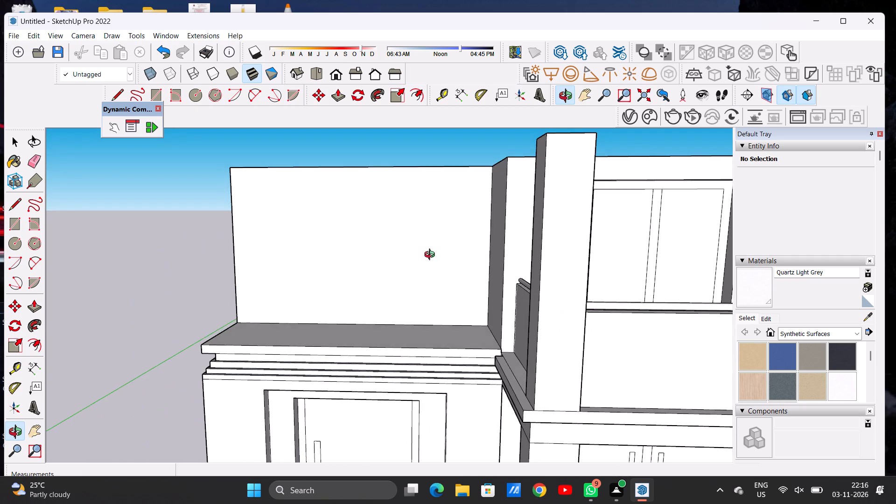
scroll(434, 257, "down", 5)
scroll(417, 251, "up", 7)
scroll(417, 250, "down", 1)
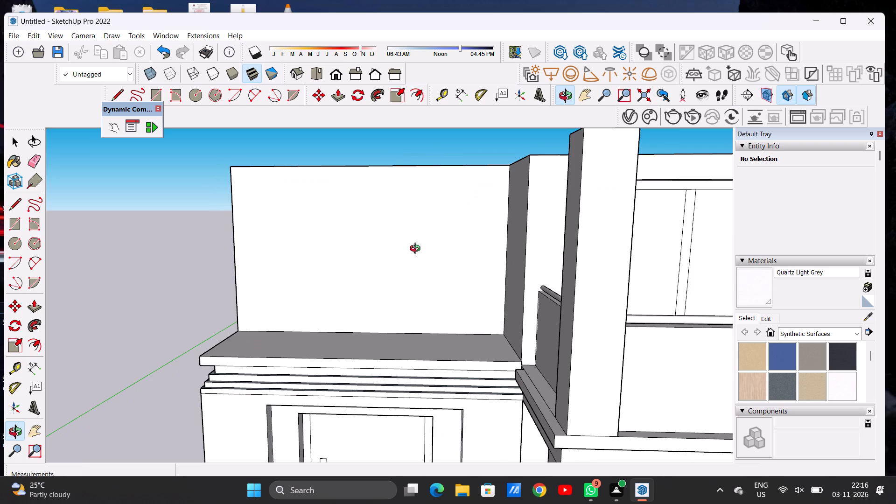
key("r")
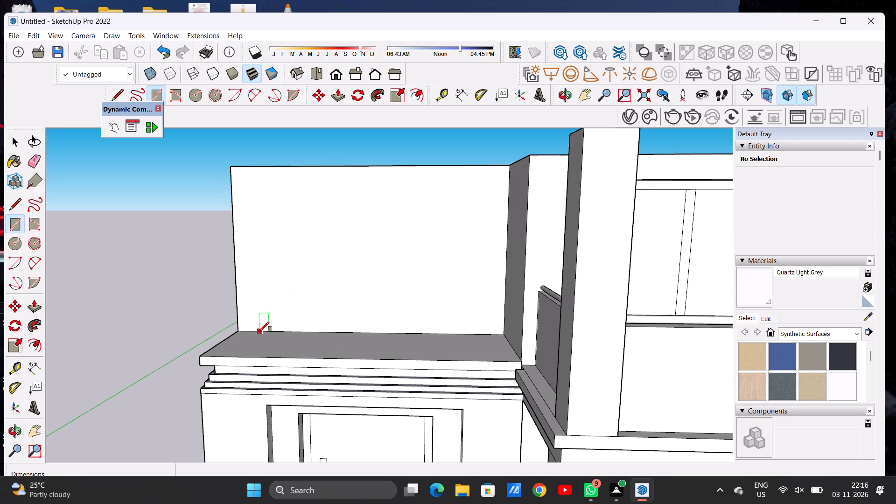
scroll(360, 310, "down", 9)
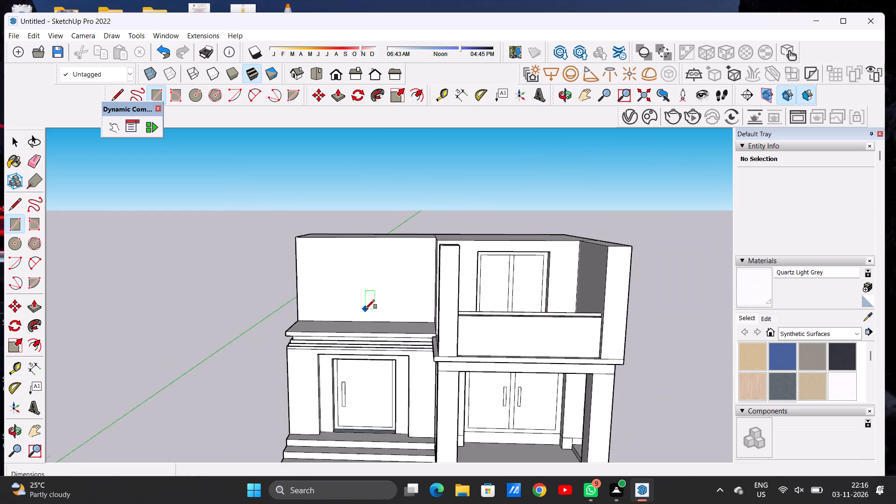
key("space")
Examine the entrance block's blank upper wall, ledge and cornice from above and from a low front view.
key("o")
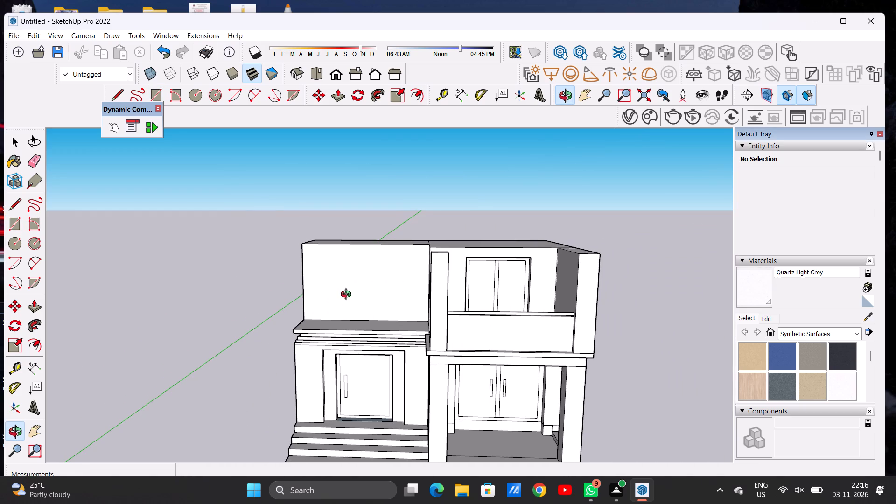
left_click_drag(348, 299, 362, 360)
scroll(312, 313, "up", 6)
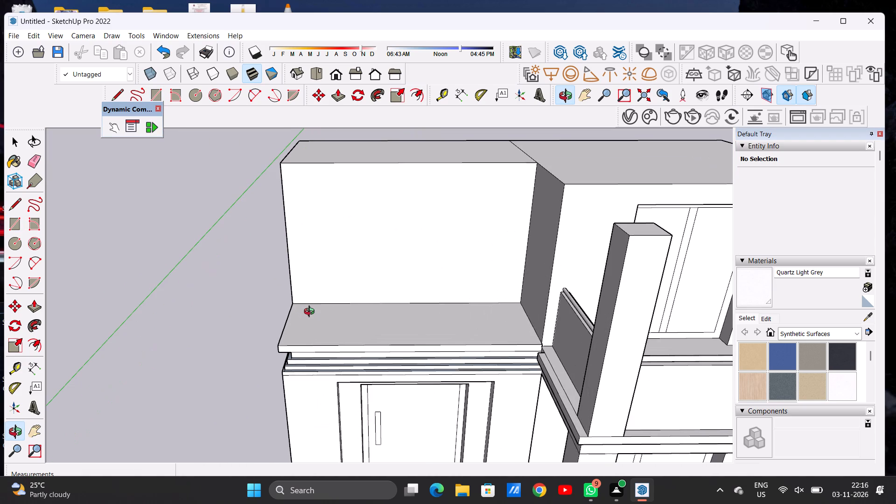
scroll(328, 345, "down", 5)
left_click_drag(335, 345, 341, 292)
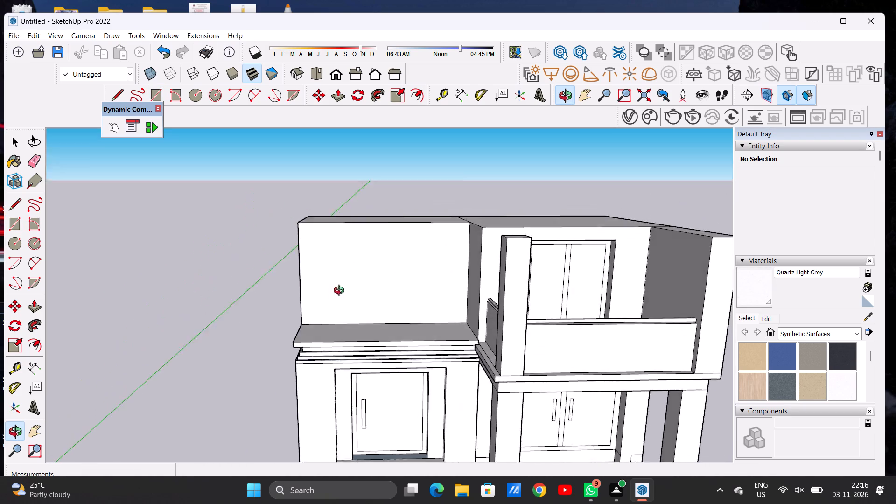
left_click_drag(341, 292, 346, 265)
scroll(400, 288, "down", 5)
scroll(369, 332, "up", 7)
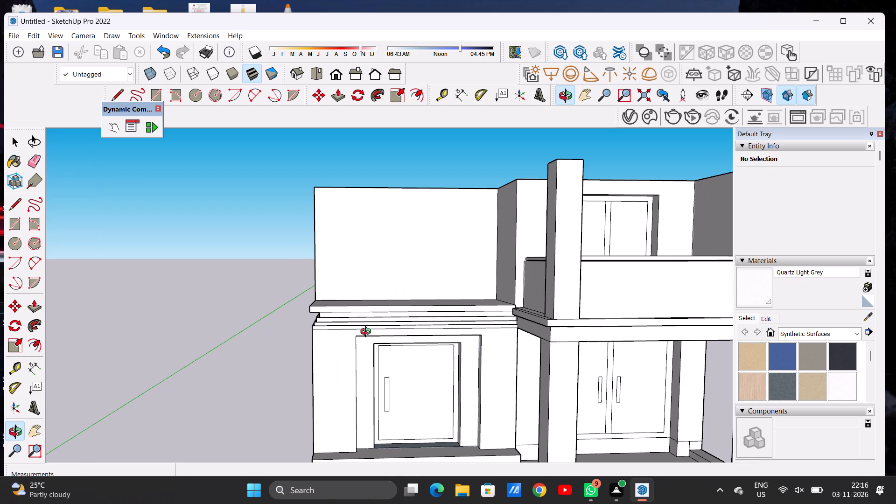
left_click_drag(371, 287, 361, 342)
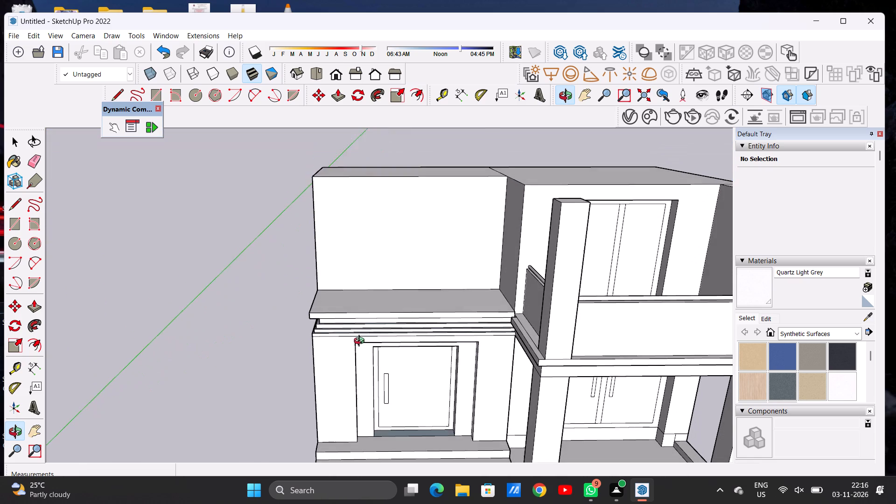
left_click_drag(361, 342, 362, 344)
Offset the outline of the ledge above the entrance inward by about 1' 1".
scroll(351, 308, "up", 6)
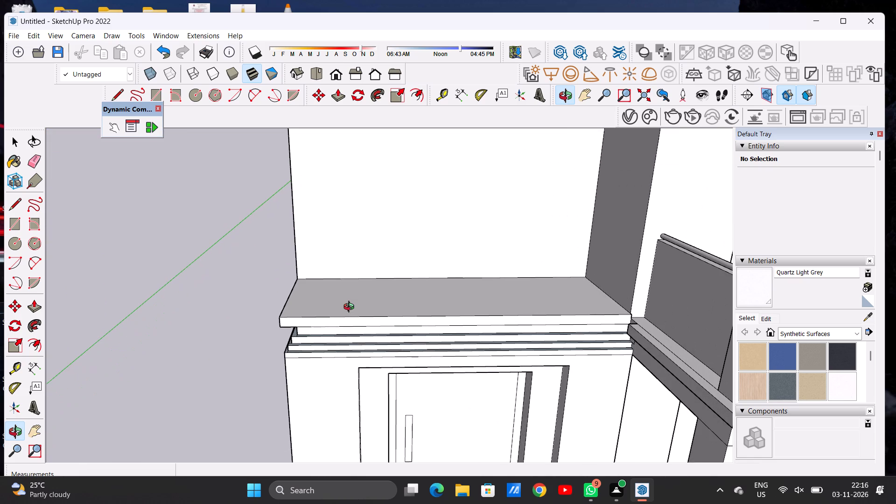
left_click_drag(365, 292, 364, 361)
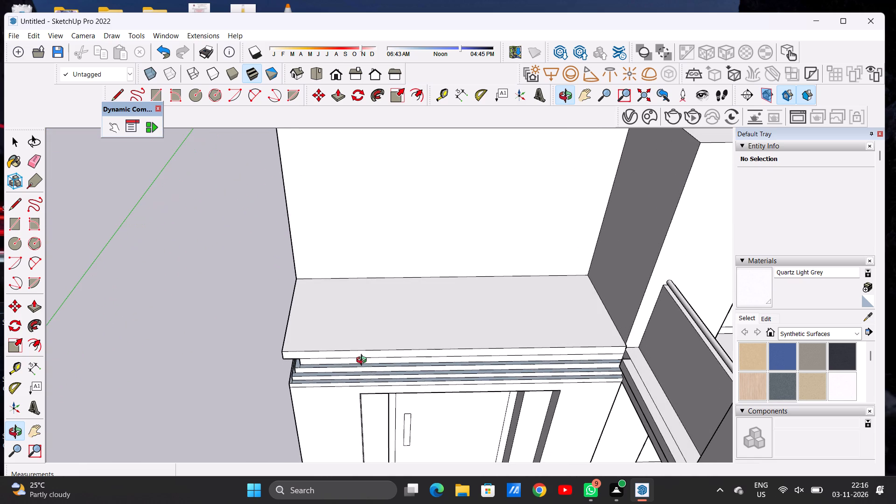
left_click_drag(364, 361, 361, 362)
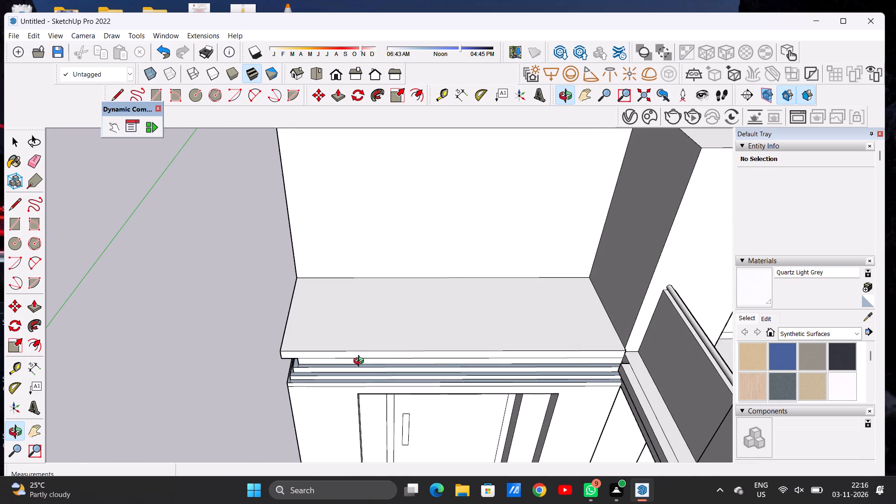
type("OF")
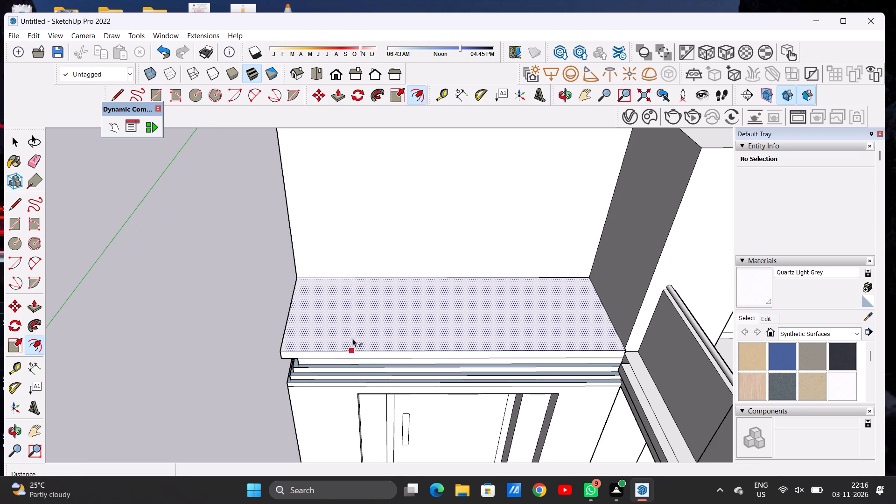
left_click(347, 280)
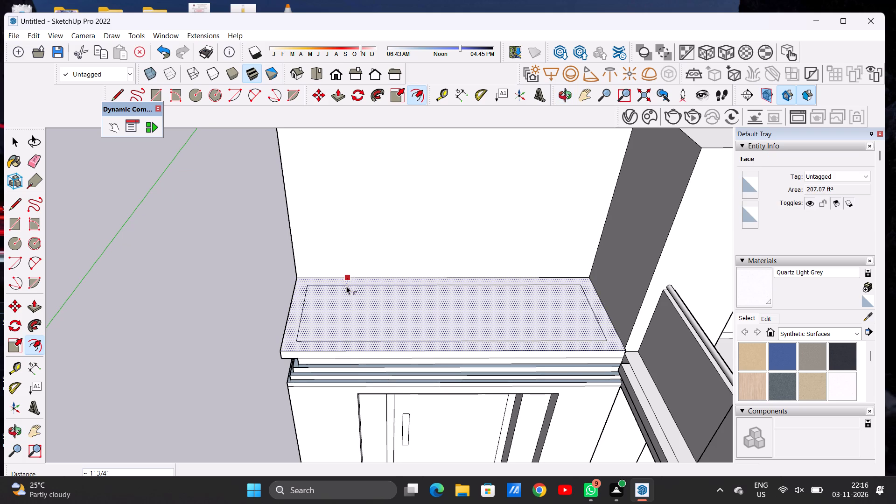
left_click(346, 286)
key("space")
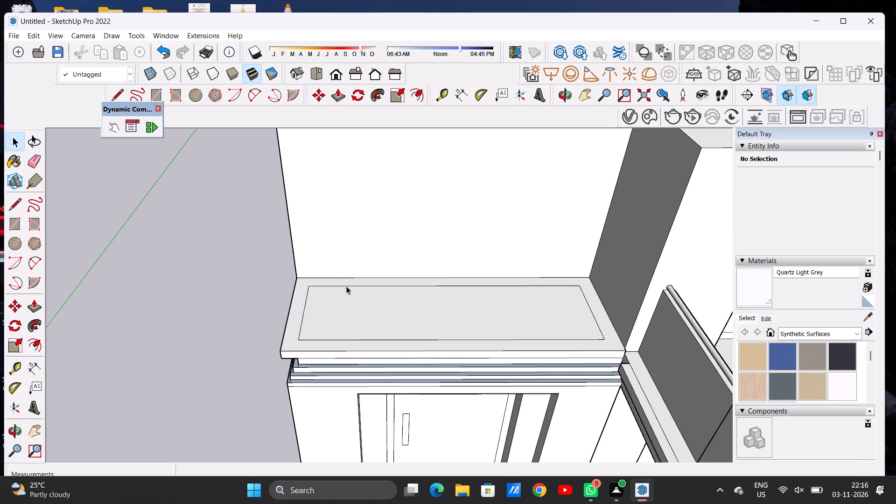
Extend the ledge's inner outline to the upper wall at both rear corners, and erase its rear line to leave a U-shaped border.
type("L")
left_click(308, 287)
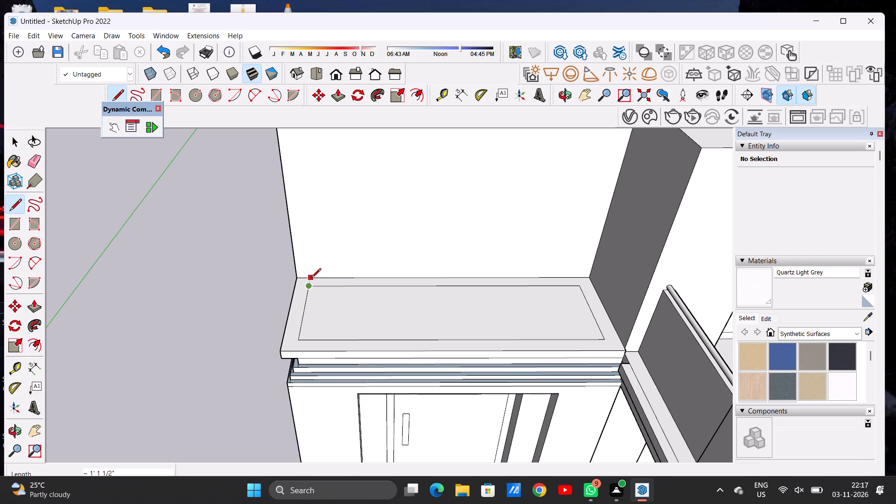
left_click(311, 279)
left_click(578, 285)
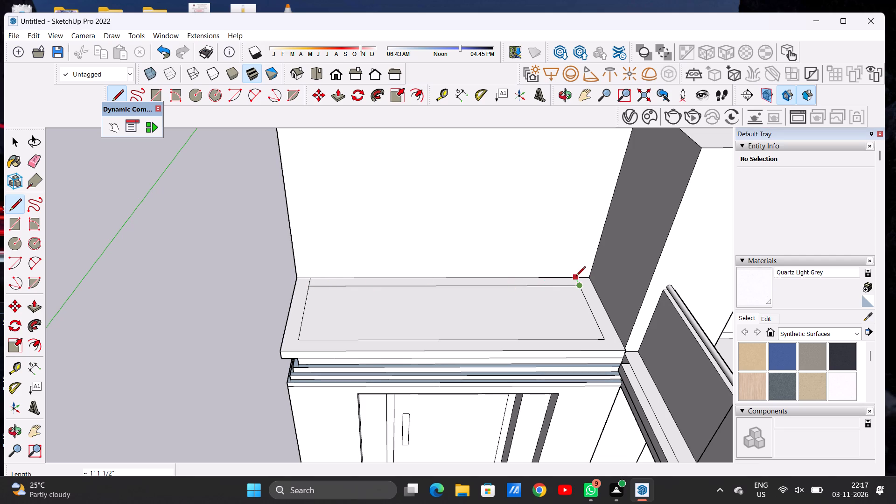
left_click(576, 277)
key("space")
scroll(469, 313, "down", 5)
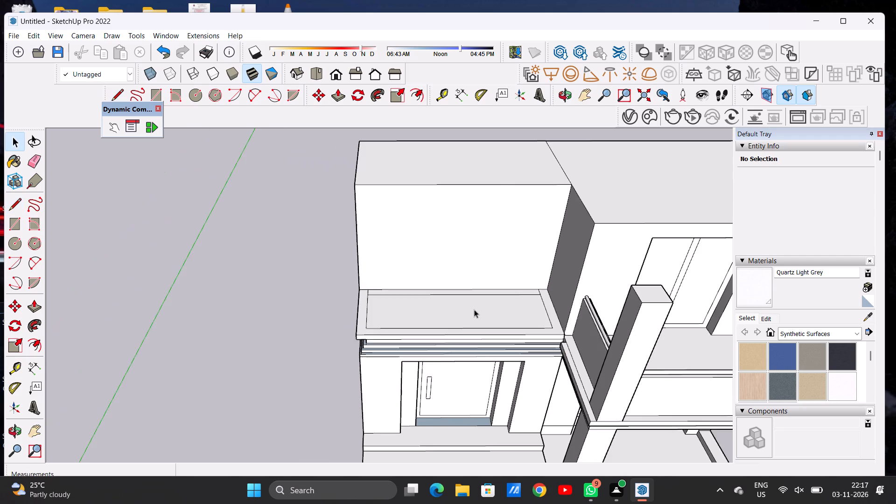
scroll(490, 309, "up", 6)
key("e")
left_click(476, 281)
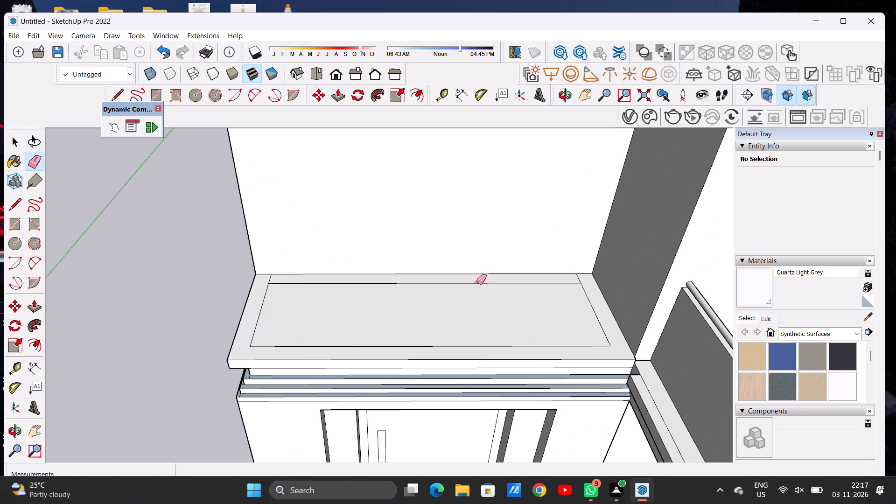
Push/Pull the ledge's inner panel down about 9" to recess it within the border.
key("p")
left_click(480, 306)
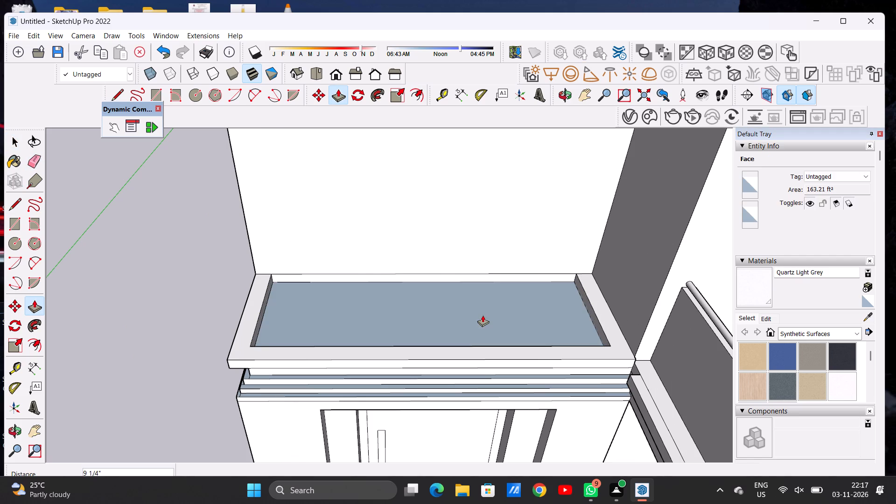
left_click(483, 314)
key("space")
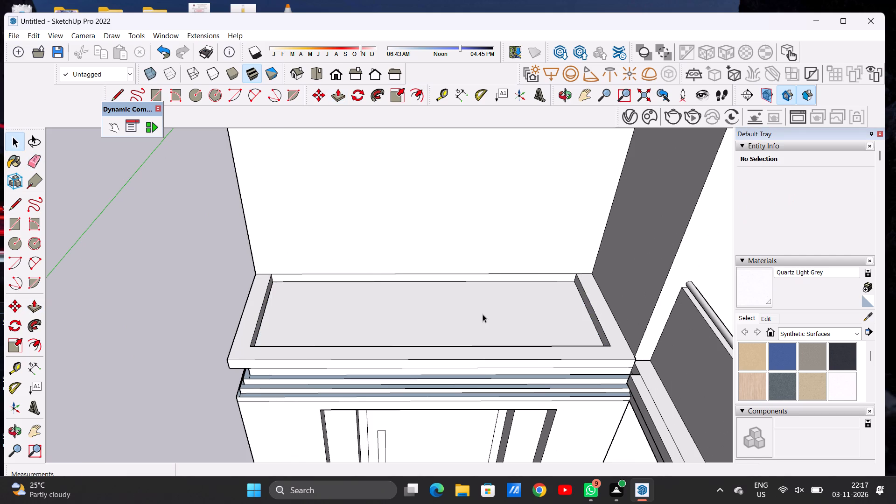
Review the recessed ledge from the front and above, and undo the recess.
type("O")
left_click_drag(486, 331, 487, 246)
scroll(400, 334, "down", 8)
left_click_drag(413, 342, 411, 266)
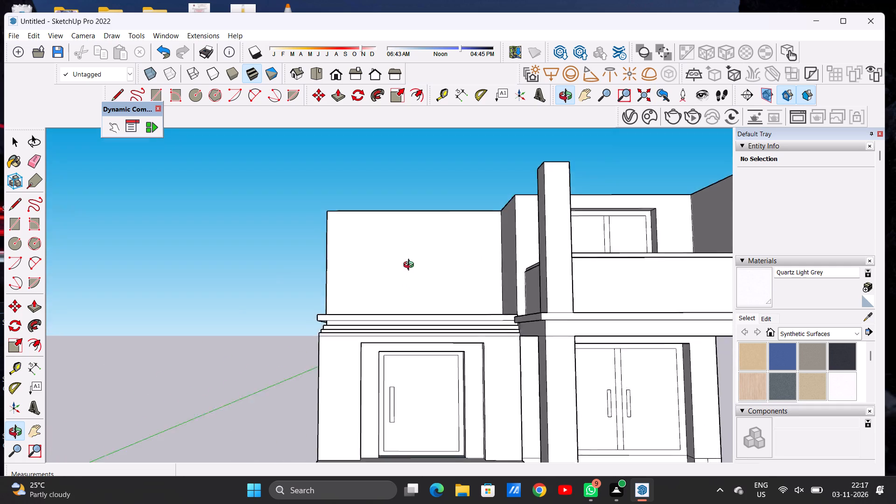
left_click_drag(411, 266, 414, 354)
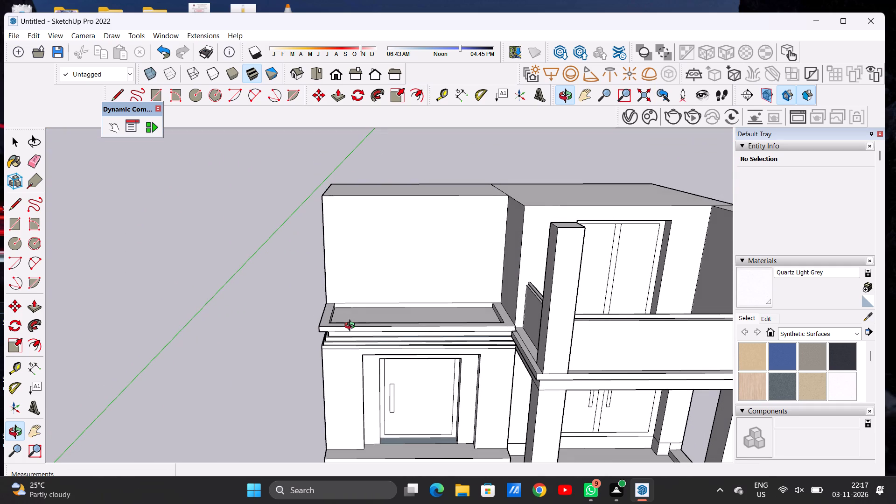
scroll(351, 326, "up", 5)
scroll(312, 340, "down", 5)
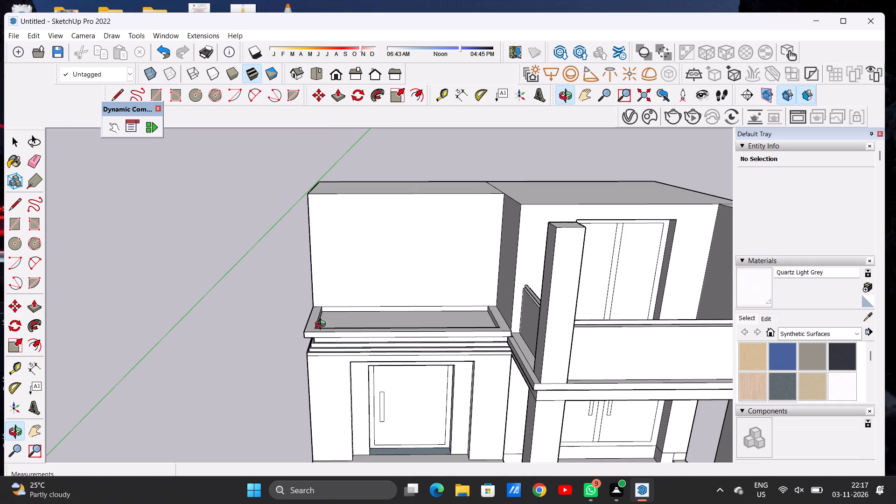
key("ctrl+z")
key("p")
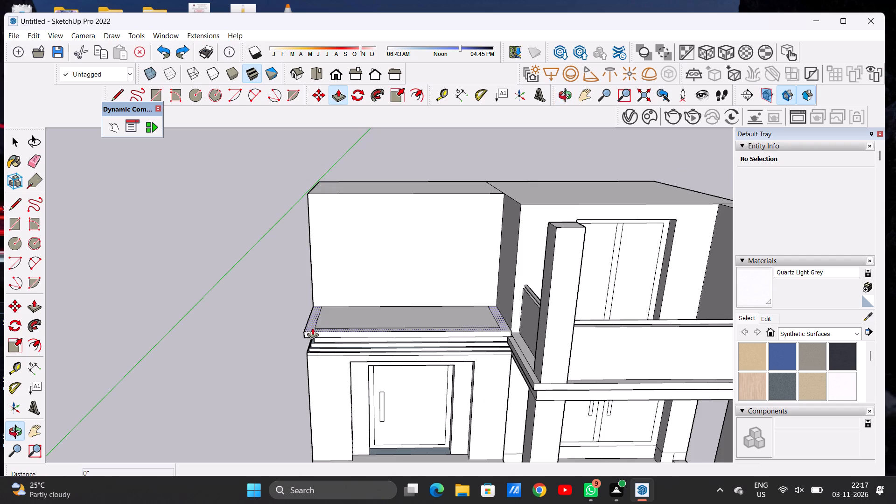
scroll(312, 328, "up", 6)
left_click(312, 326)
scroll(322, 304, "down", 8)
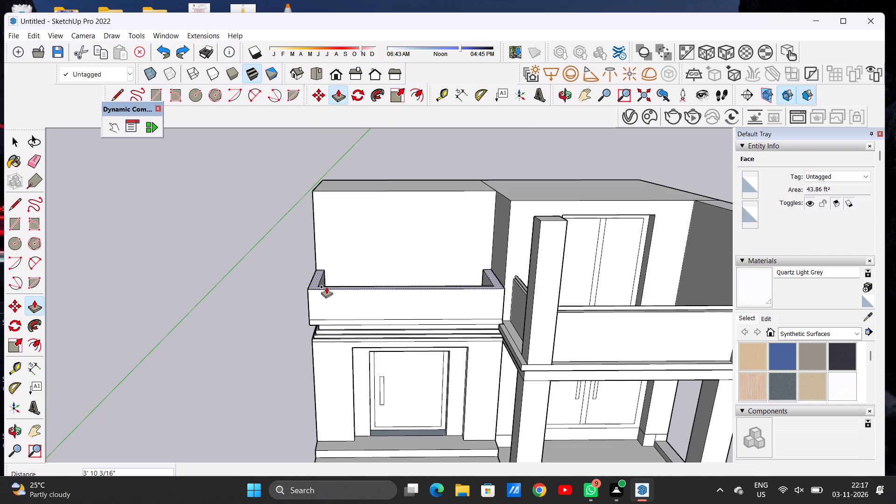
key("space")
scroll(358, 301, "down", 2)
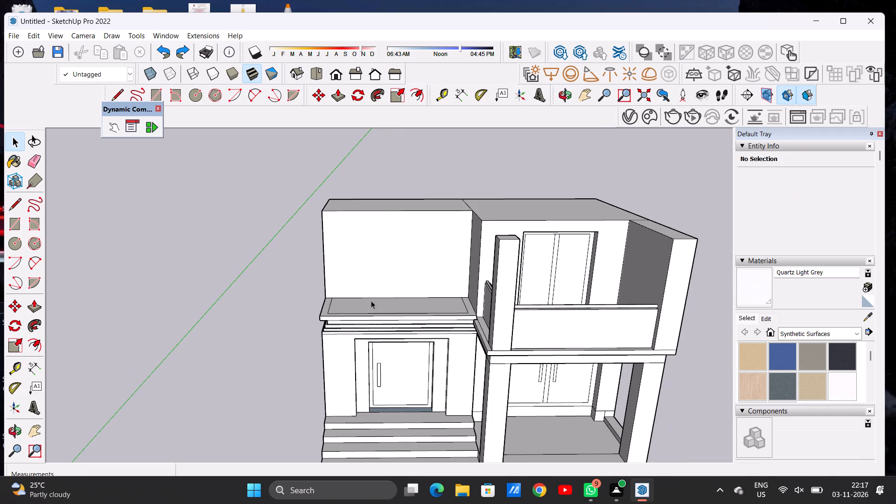
Undo the ledge's border outline and the upper-storey volume above the entrance block.
key("ctrl+z")
key("ctrl+z")
key("ctrl+z")
key("ctrl+z")
key("ctrl+z")
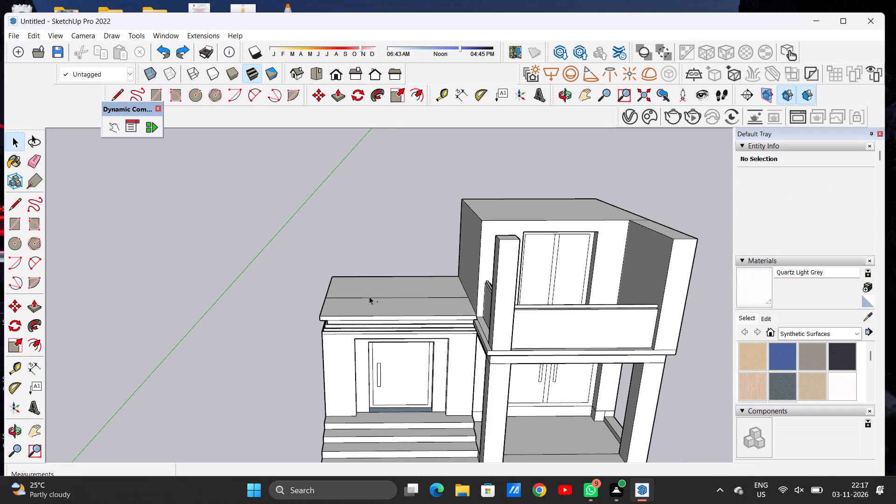
Undo the roof's dividing line and the stepped overhanging cornice, back to the entrance block's plain flat roof.
key("ctrl+z")
key("ctrl+z")
key("ctrl+z")
key("ctrl+z")
key("ctrl+z")
key("ctrl+z")
key("ctrl+z")
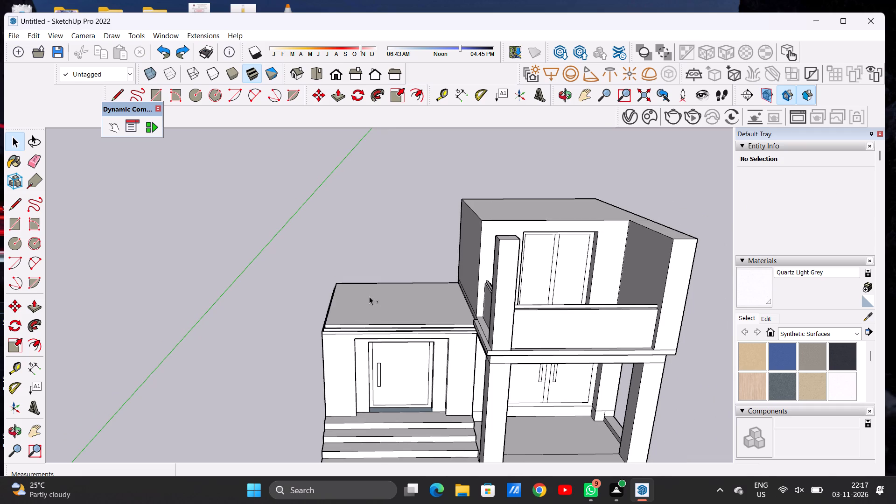
key("ctrl+z")
scroll(372, 334, "up", 10, "ctrl")
key("ctrl+z")
key("ctrl+z")
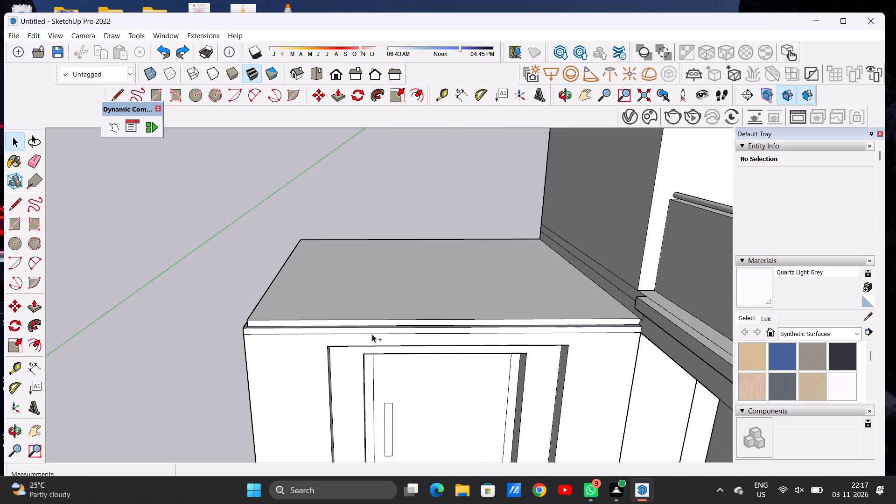
key("ctrl+z")
key("ctrl+z")
Draw a line about 23' 9" long across the entrance block's flat roof, roughly midway back, from the outer edge to the main wall.
scroll(461, 337, "down", 3)
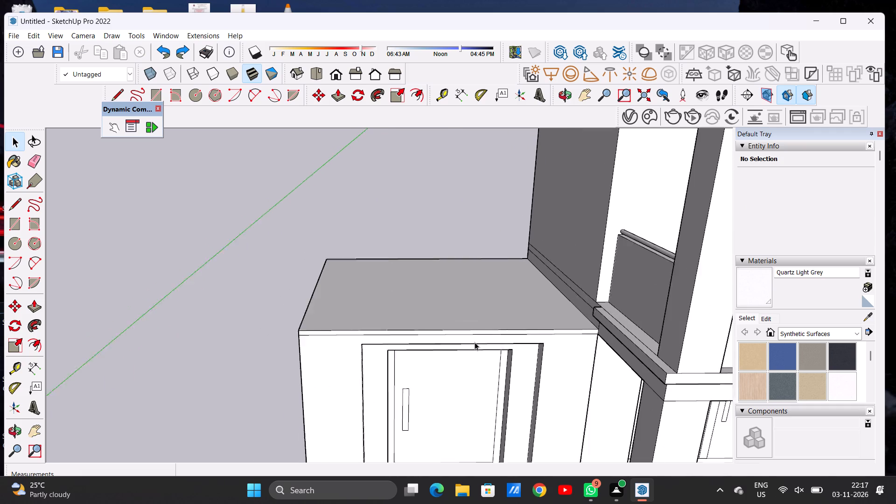
scroll(475, 342, "down", 2)
scroll(478, 328, "up", 3)
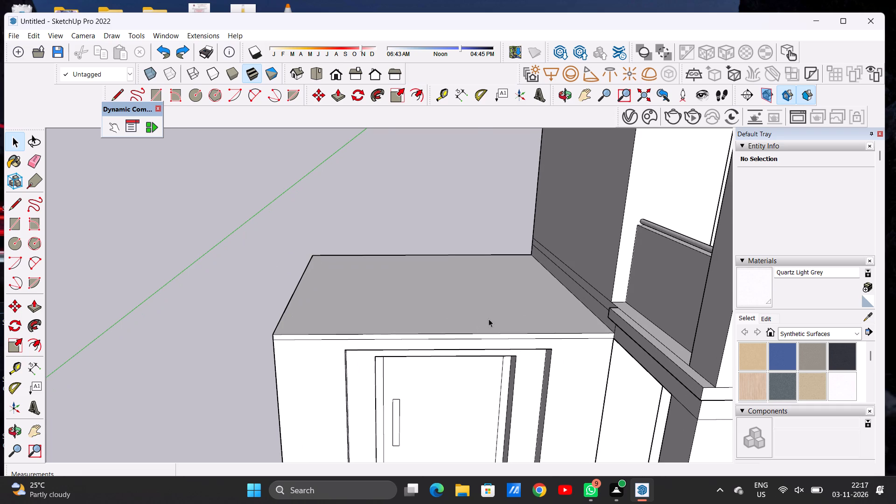
scroll(480, 311, "down", 6)
key("o")
left_click_drag(449, 298, 449, 338)
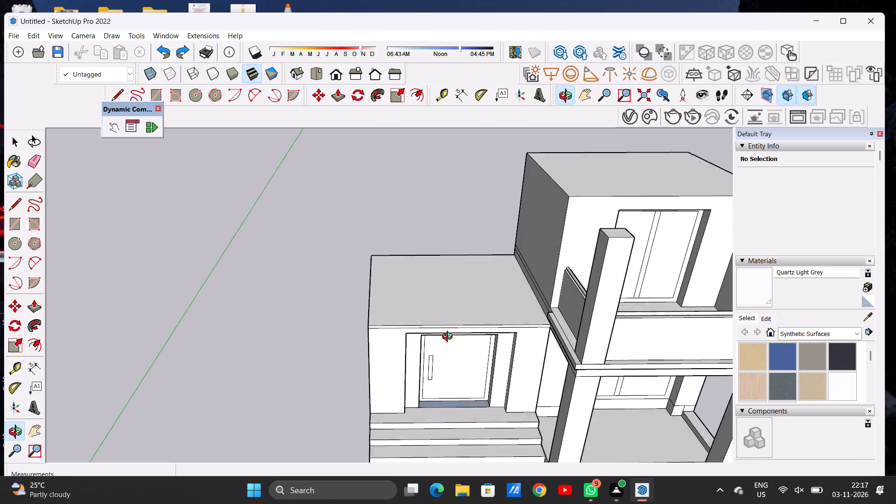
left_click_drag(449, 338, 452, 349)
scroll(461, 308, "up", 4)
key("l")
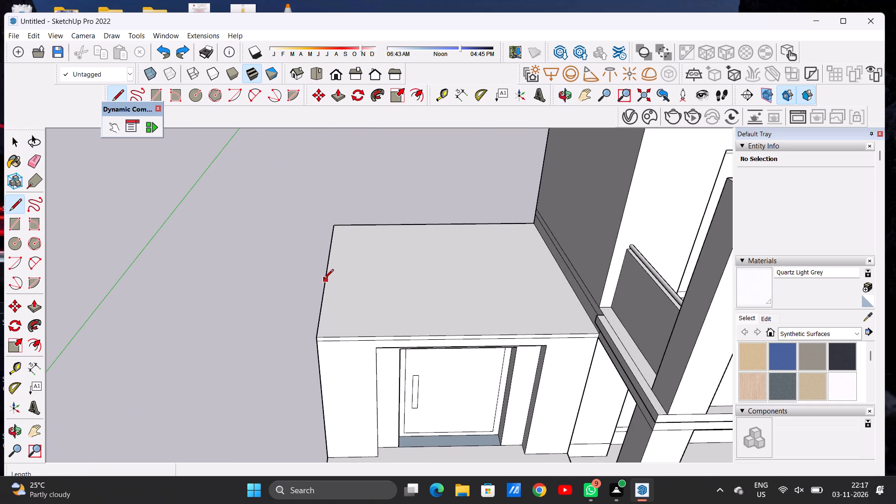
left_click(324, 280)
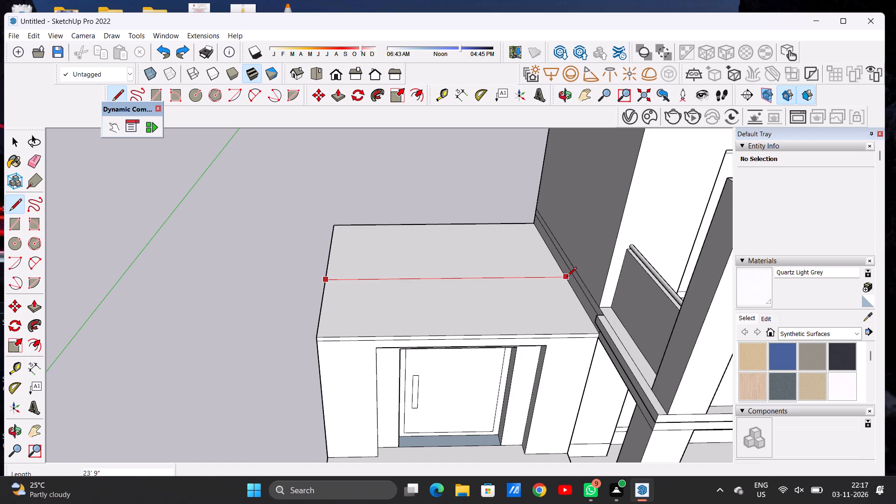
left_click(567, 277)
key("space")
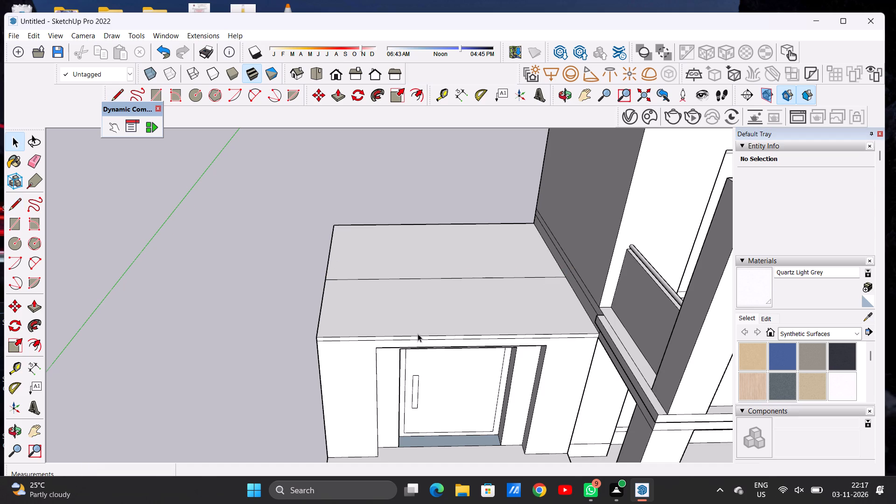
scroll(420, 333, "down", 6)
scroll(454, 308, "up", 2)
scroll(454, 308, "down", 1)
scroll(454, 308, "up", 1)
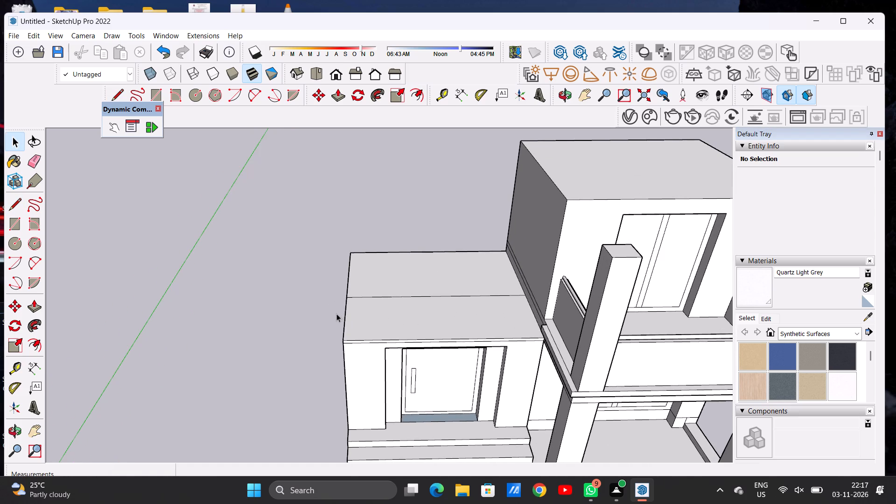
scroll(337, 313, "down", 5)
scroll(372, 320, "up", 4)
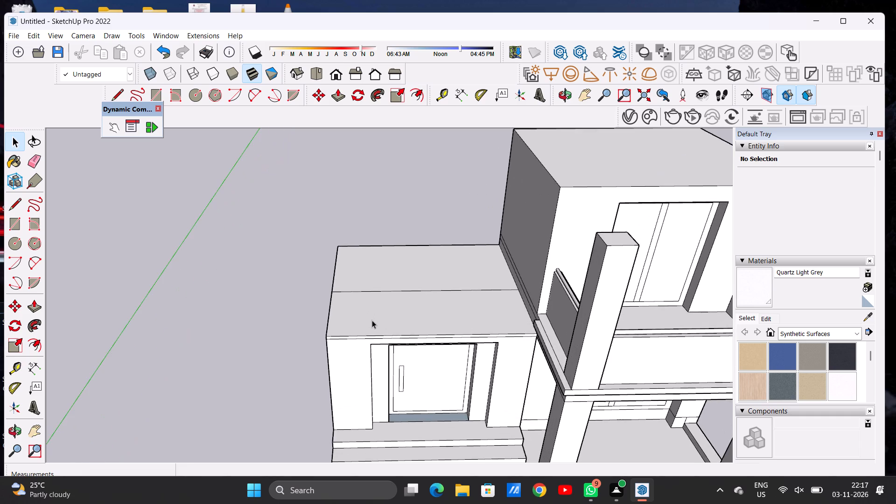
Offset the front part of the entrance block's roof inward to outline a narrow border strip.
scroll(372, 320, "up", 4)
type("OF")
left_click(374, 287)
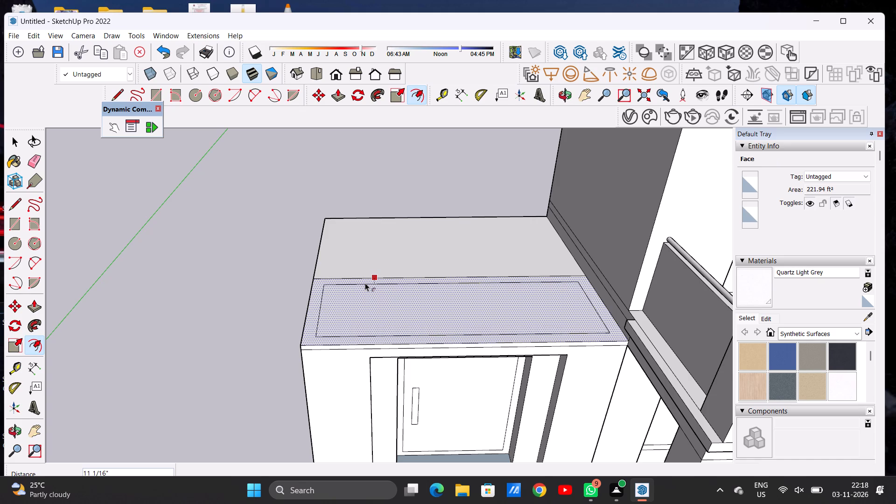
left_click(365, 283)
key("space")
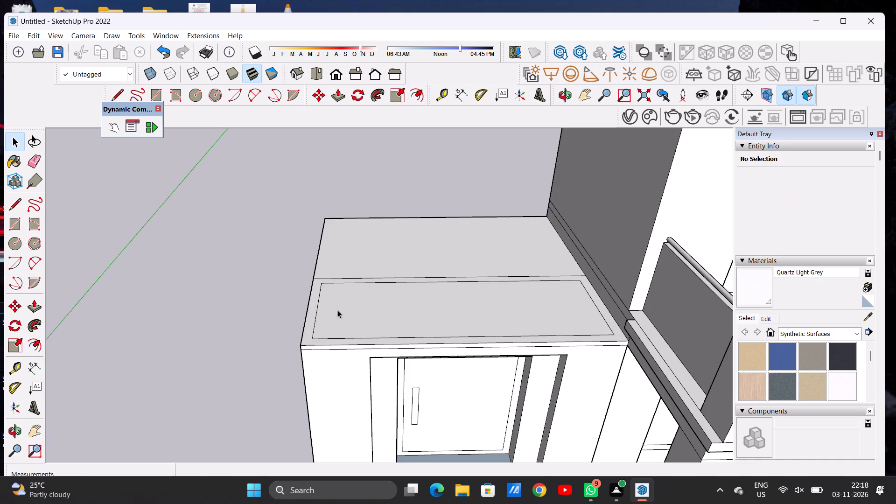
Draw two short lines extending the border outline's side edges from its rear corners back to the roof's dividing line.
scroll(330, 276, "up", 2)
scroll(301, 264, "down", 1)
scroll(301, 264, "up", 3)
key("l")
scroll(324, 289, "up", 6)
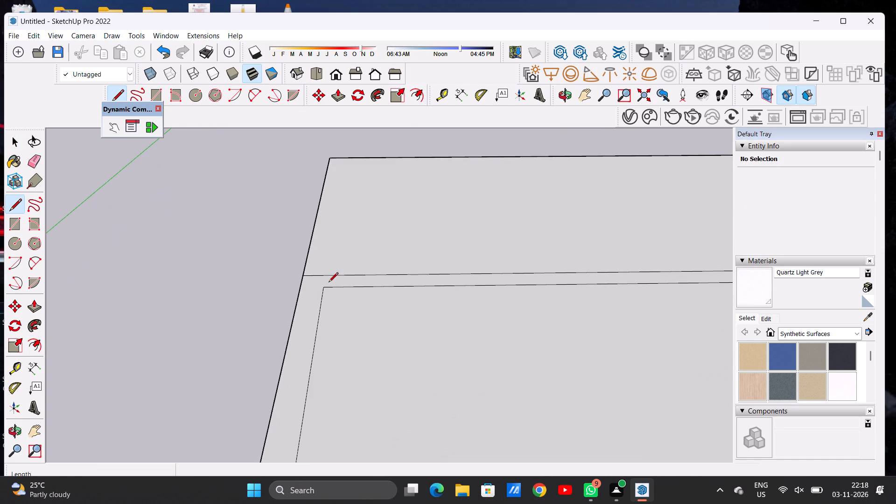
left_click(324, 289)
left_click(324, 277)
scroll(326, 325, "down", 2)
scroll(327, 325, "up", 1)
scroll(327, 325, "down", 5)
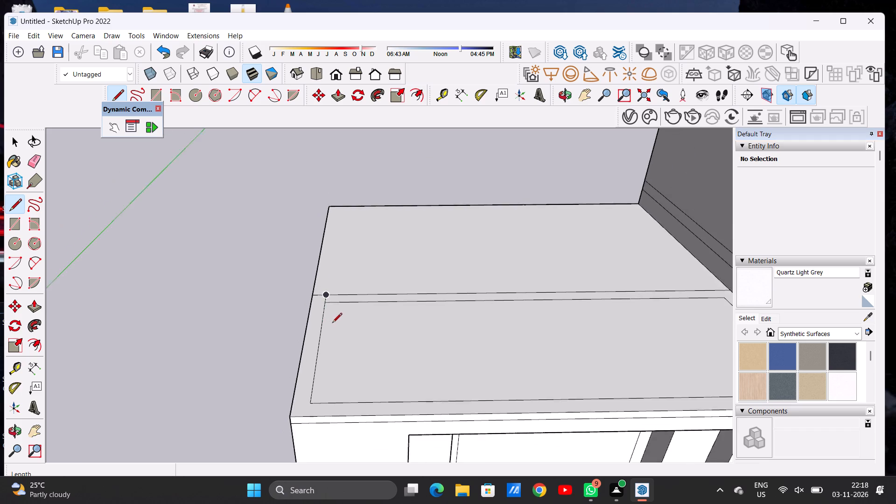
scroll(336, 327, "up", 1)
scroll(337, 327, "down", 3)
scroll(680, 305, "up", 10)
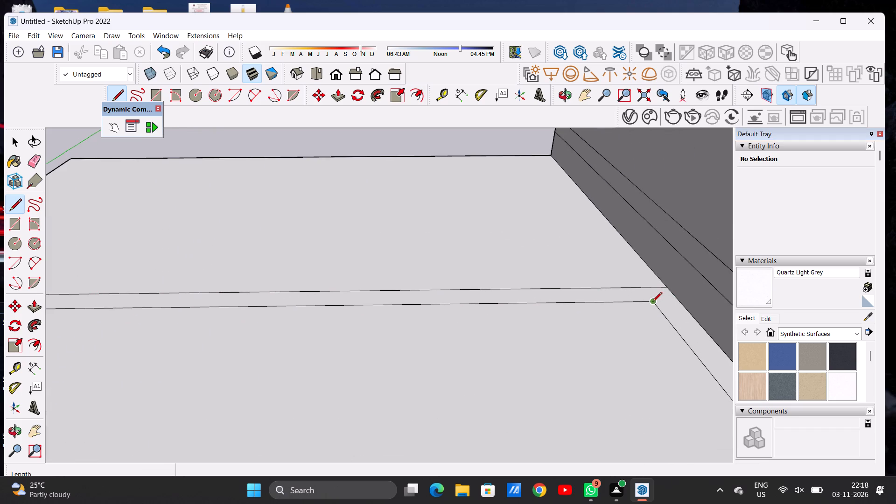
left_click(651, 302)
left_click(644, 288)
key("space")
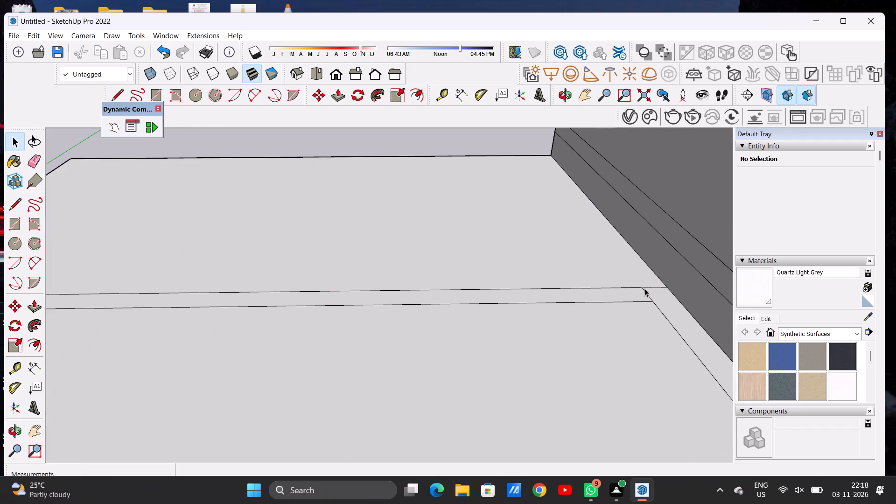
Erase the outline's rear edge so the border strip runs only along the front and both sides.
type("E")
left_click_drag(623, 298, 623, 308)
key("space")
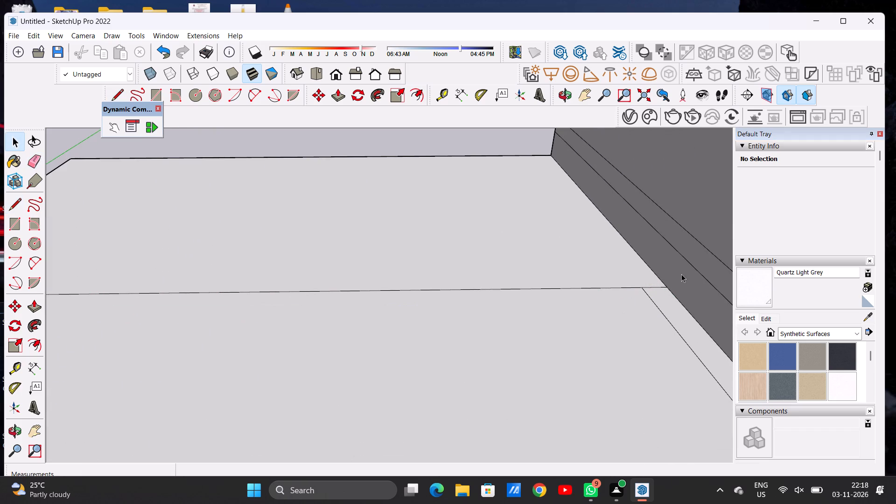
Raise the U-shaped border strip 2 7/8", and extrude a separate tier 7 5/8" above it.
scroll(673, 345, "down", 3)
scroll(608, 345, "down", 11)
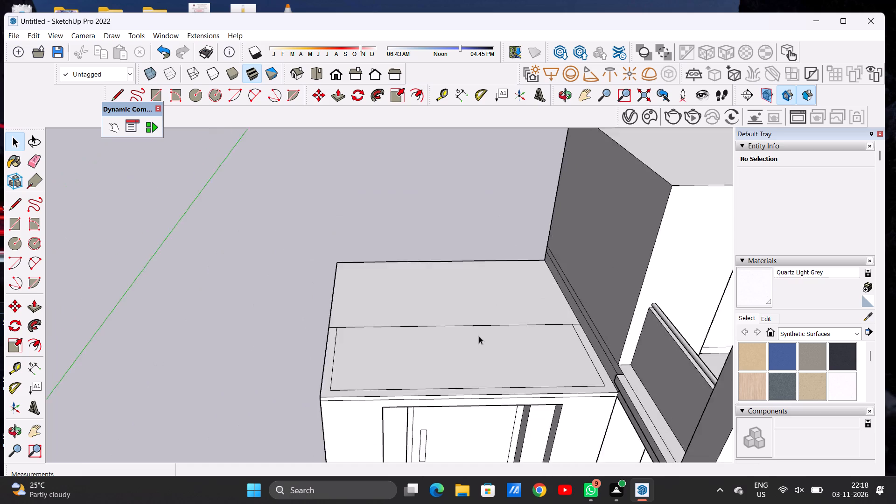
scroll(479, 336, "down", 4)
scroll(376, 375, "up", 7)
key("o")
left_click_drag(383, 365, 423, 321)
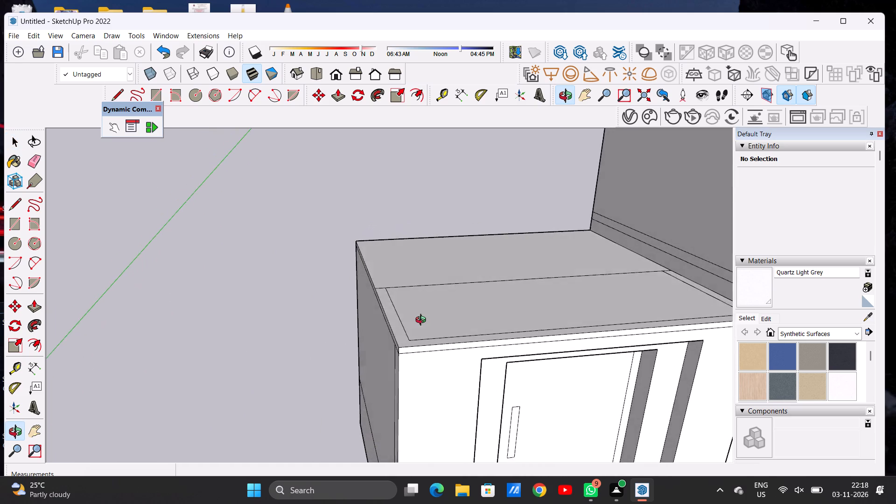
left_click_drag(423, 321, 425, 320)
scroll(402, 340, "up", 6)
key("p")
scroll(419, 333, "up", 2)
scroll(419, 333, "down", 1)
scroll(419, 333, "up", 1)
left_click(419, 333)
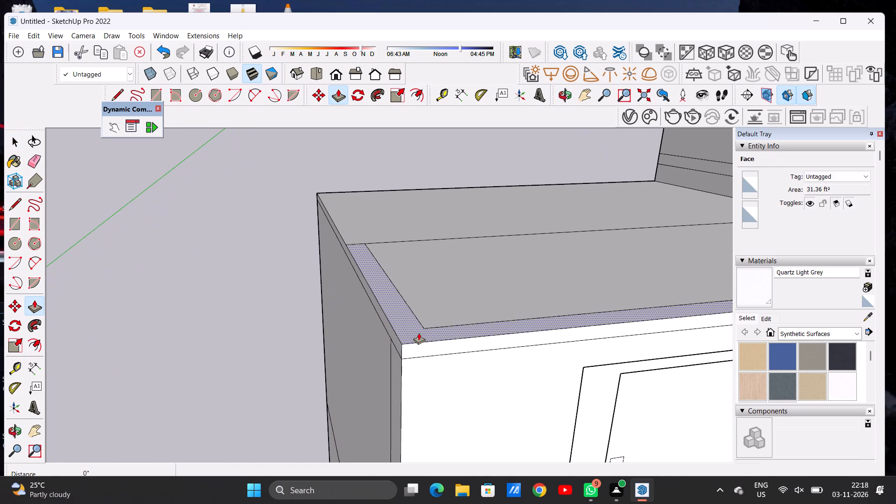
left_click(420, 324)
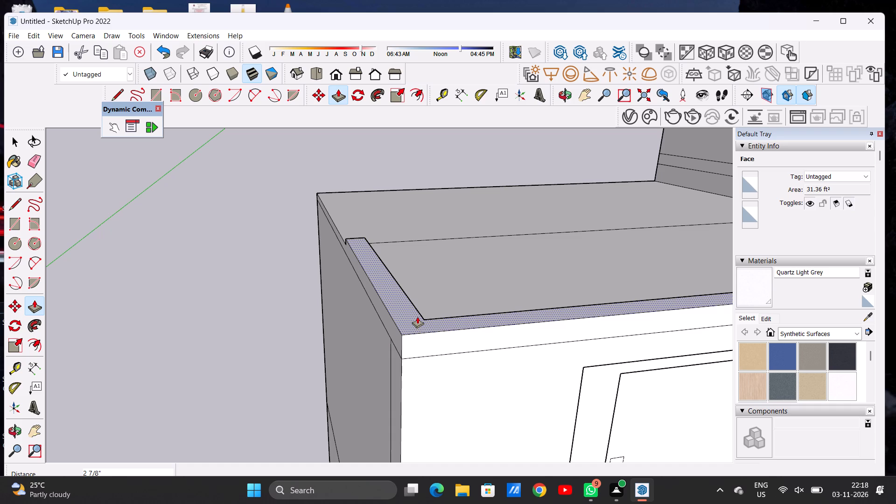
left_click(417, 316)
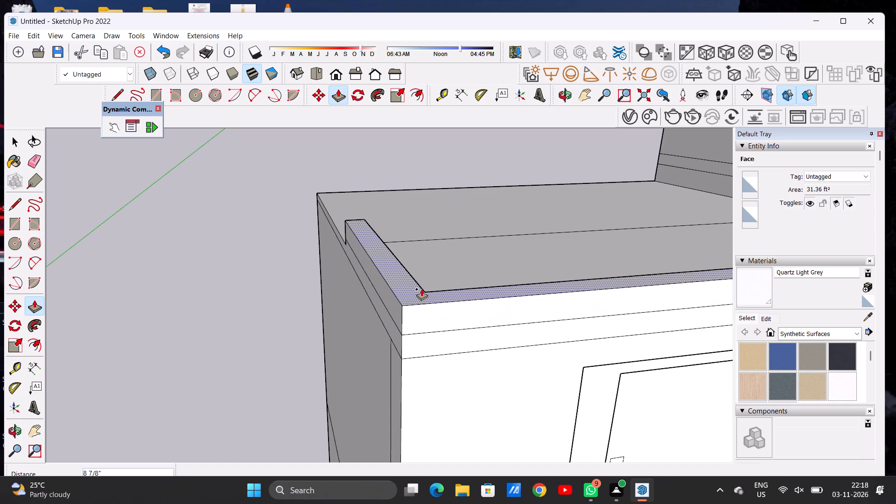
left_click(421, 293)
scroll(381, 319, "down", 8)
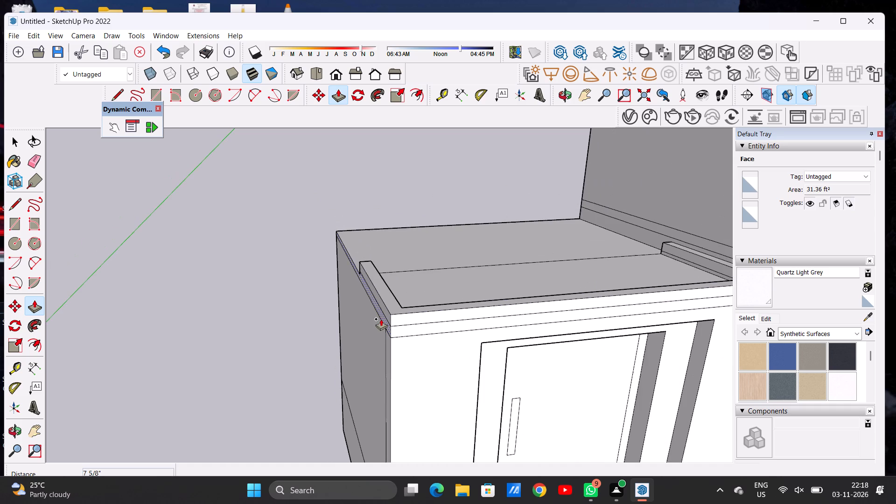
Set the upper tier's front face back about 3" with Push/Pull to form a ledge along the front.
scroll(402, 302, "up", 3)
scroll(402, 302, "down", 1)
scroll(402, 302, "up", 3)
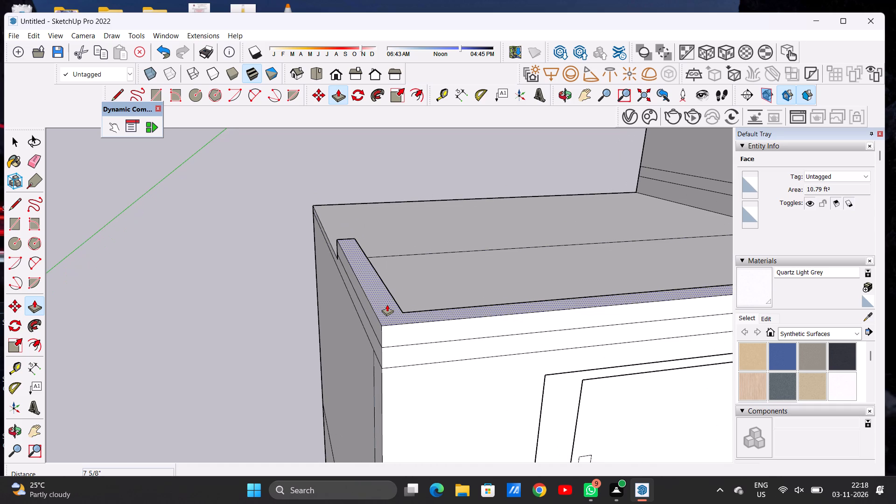
key("space")
scroll(382, 330, "down", 8)
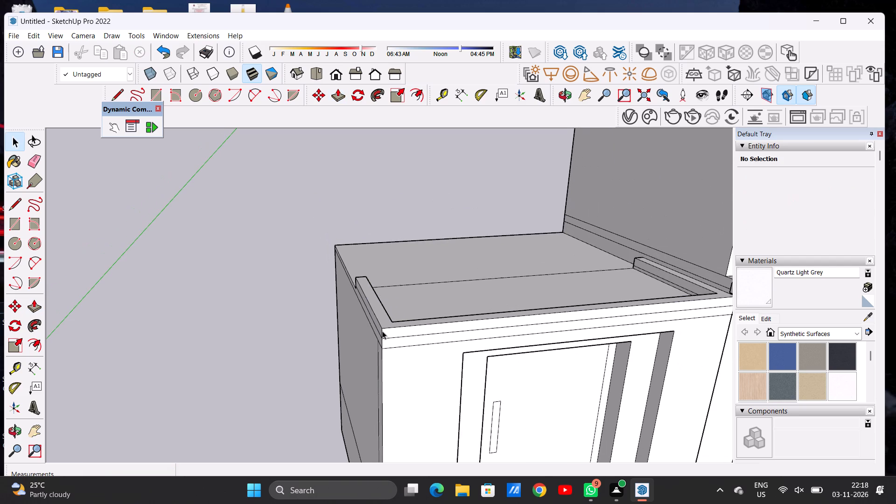
key("p")
scroll(393, 334, "up", 14)
left_click(391, 329)
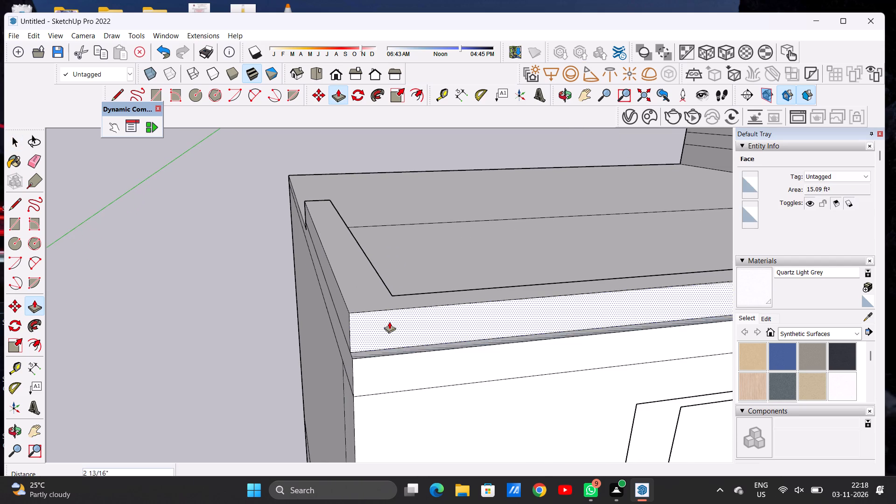
left_click(389, 320)
Set the same tier's outer side face back 3 1/16" to carry the ledge around the corner.
key("o")
left_click_drag(359, 338, 425, 338)
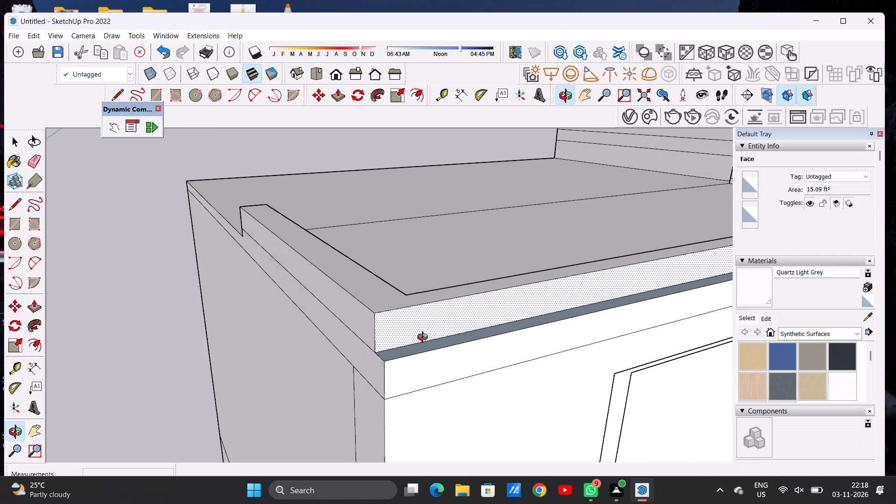
left_click_drag(425, 338, 431, 338)
scroll(388, 341, "up", 3)
key("p")
left_click(380, 339)
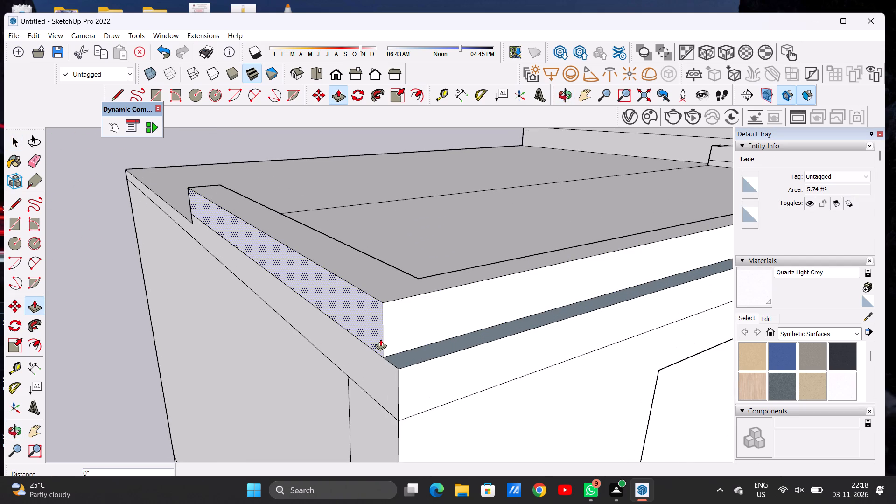
left_click(399, 329)
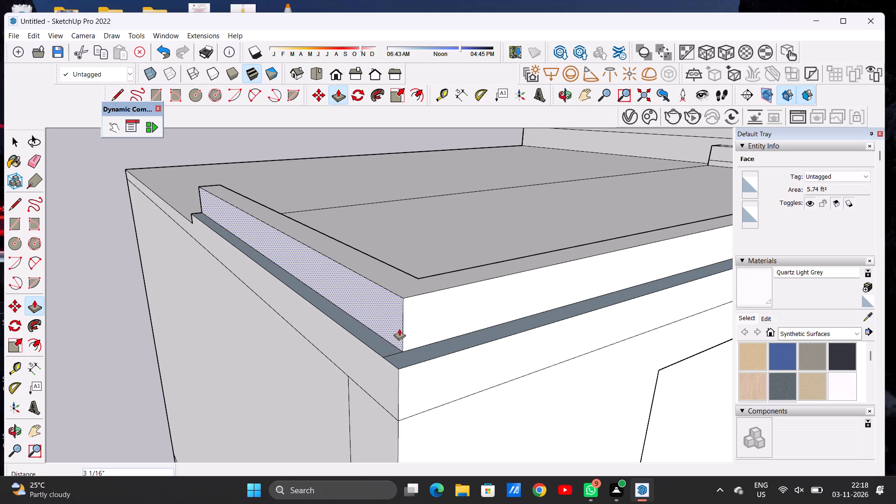
key("space")
Extrude another separate tier 6 1/4" up from the parapet's top face.
scroll(374, 364, "down", 3)
scroll(374, 364, "up", 1)
scroll(374, 364, "down", 10)
key("o")
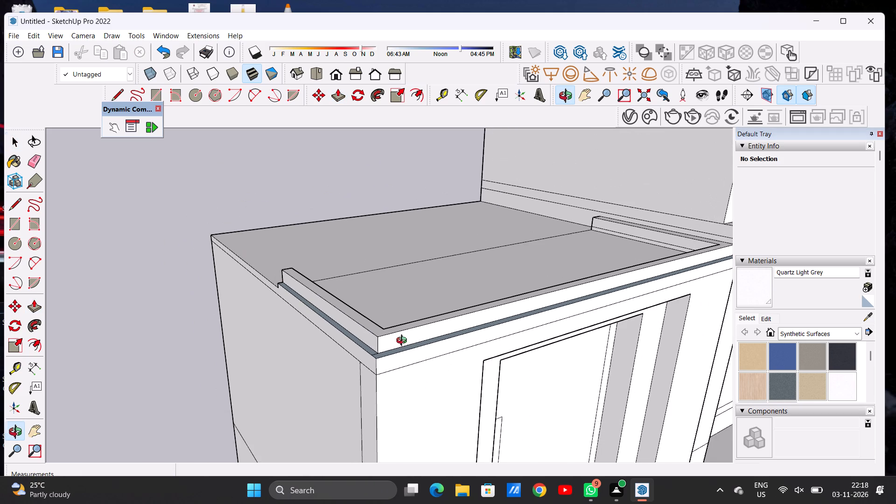
left_click_drag(454, 346, 343, 365)
scroll(544, 341, "down", 8)
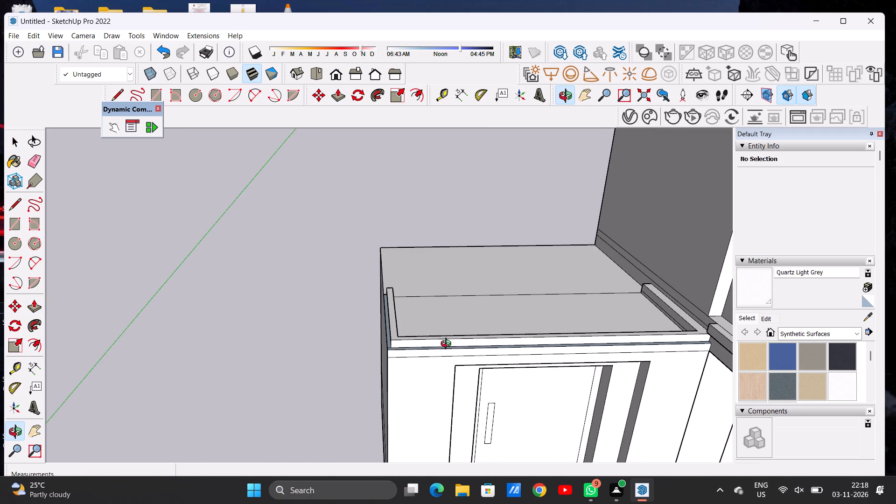
scroll(448, 345, "up", 7)
left_click_drag(444, 357, 438, 362)
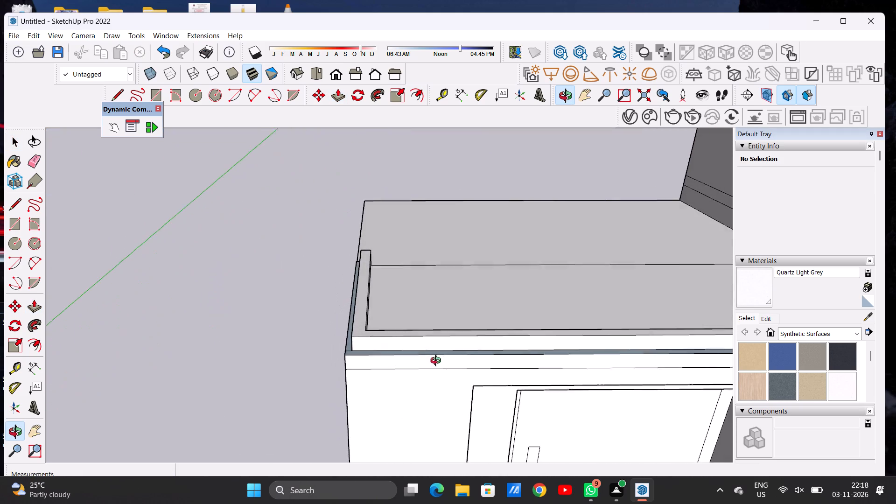
left_click_drag(438, 362, 438, 367)
scroll(360, 354, "up", 2)
scroll(360, 354, "down", 1)
scroll(360, 354, "up", 4)
key("p")
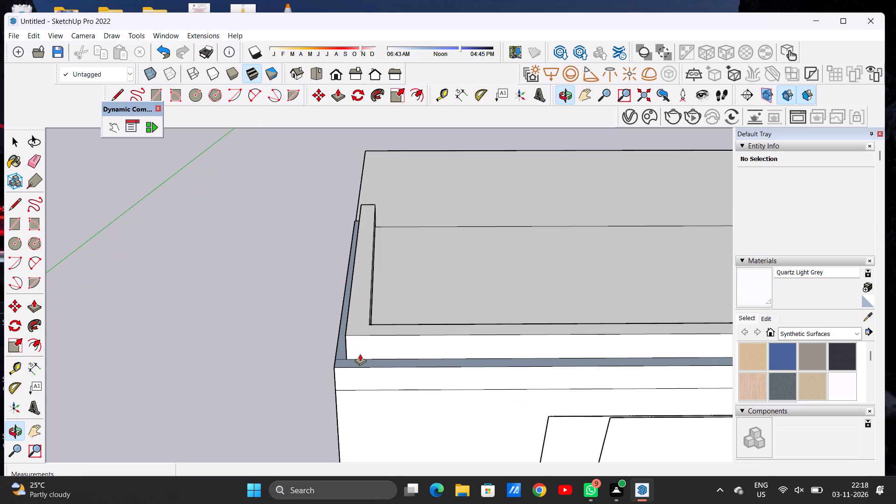
left_click(365, 323)
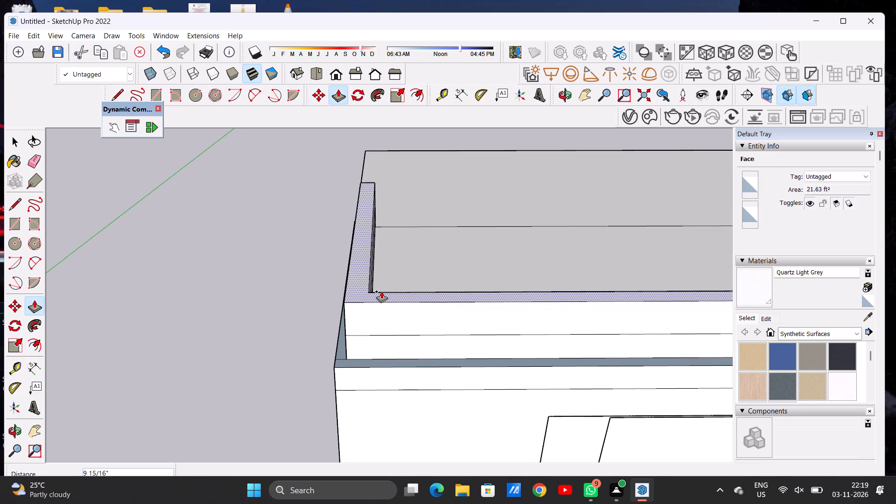
left_click(378, 303)
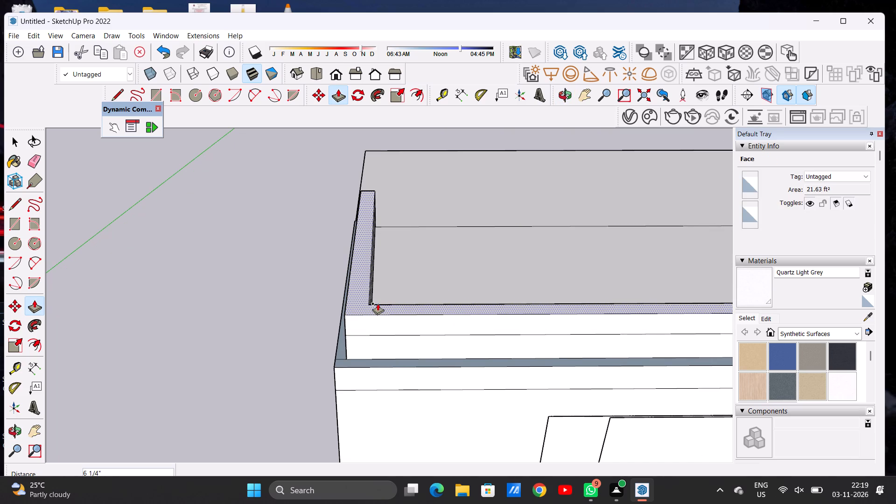
Set the topmost tier's outer side face back about 2 7/16" to form a second ledge along the side.
key("o")
left_click_drag(344, 351, 480, 318)
scroll(452, 301, "up", 1)
scroll(451, 301, "down", 1)
scroll(451, 301, "up", 6)
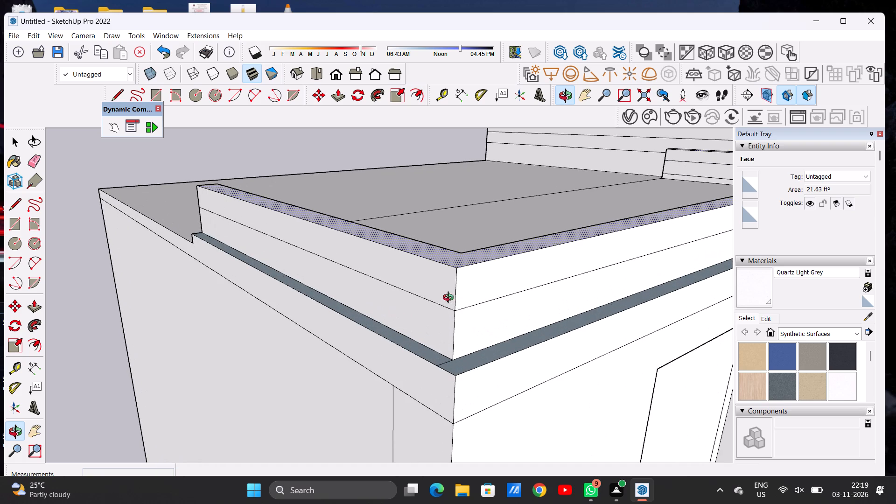
left_click_drag(448, 298, 428, 341)
scroll(437, 318, "up", 3)
key("p")
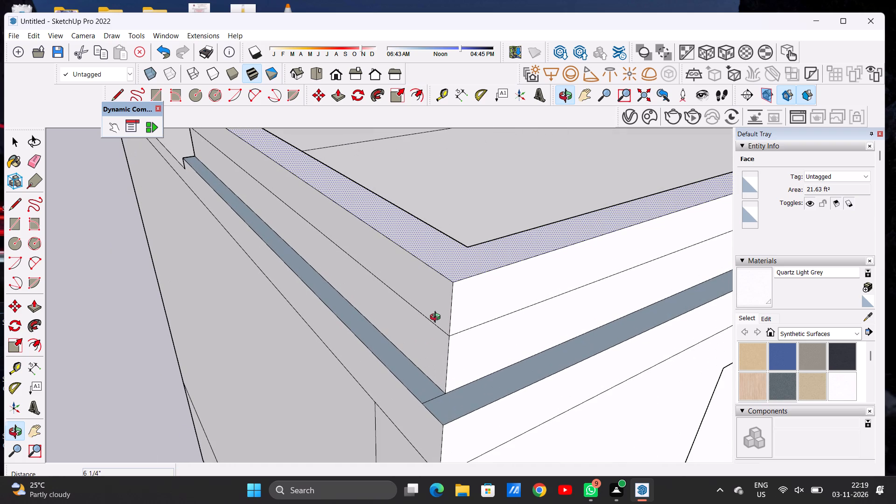
left_click(436, 306)
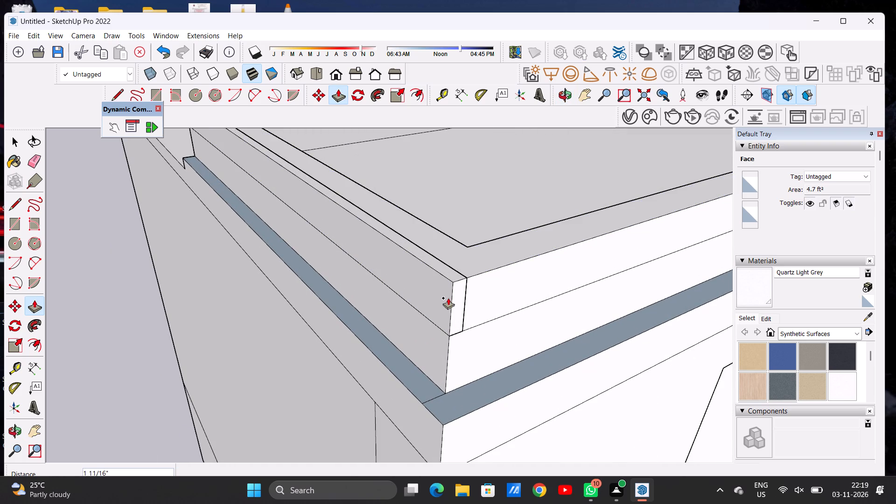
key("space")
key("space")
key("p")
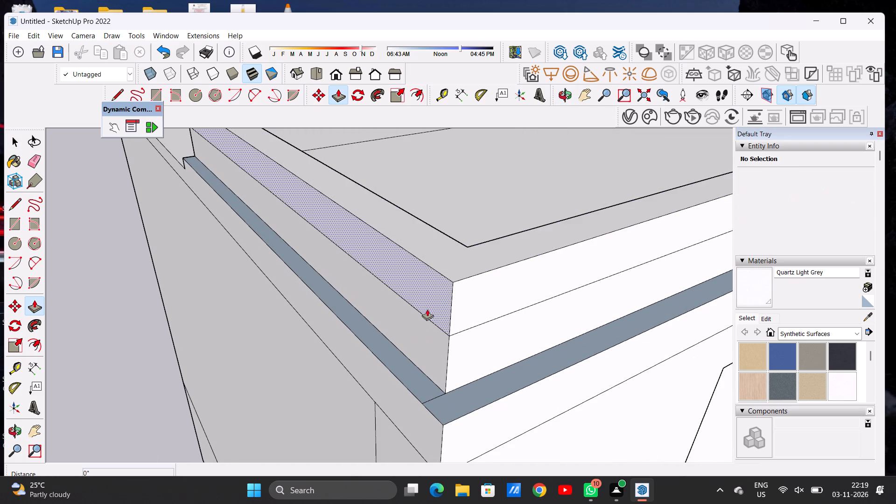
left_click(441, 294)
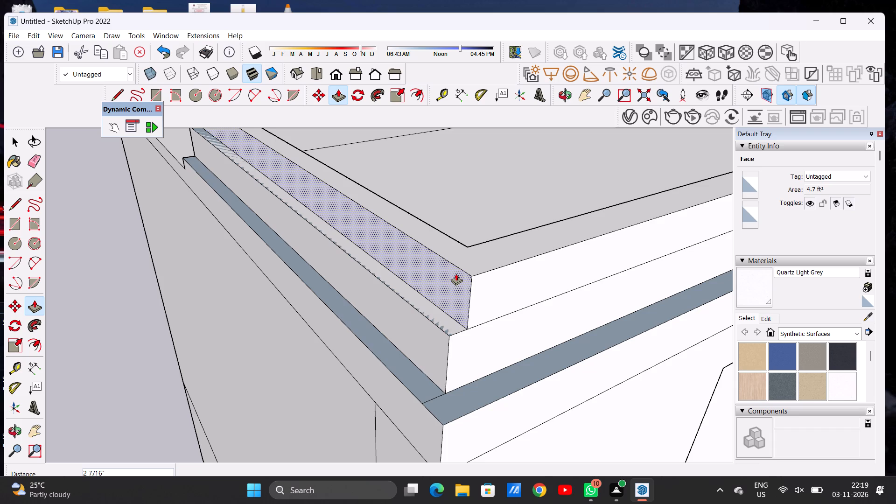
left_click(456, 273)
Set the topmost tier's front face back about 1 13/16" to continue the second ledge along the front.
left_click(482, 285)
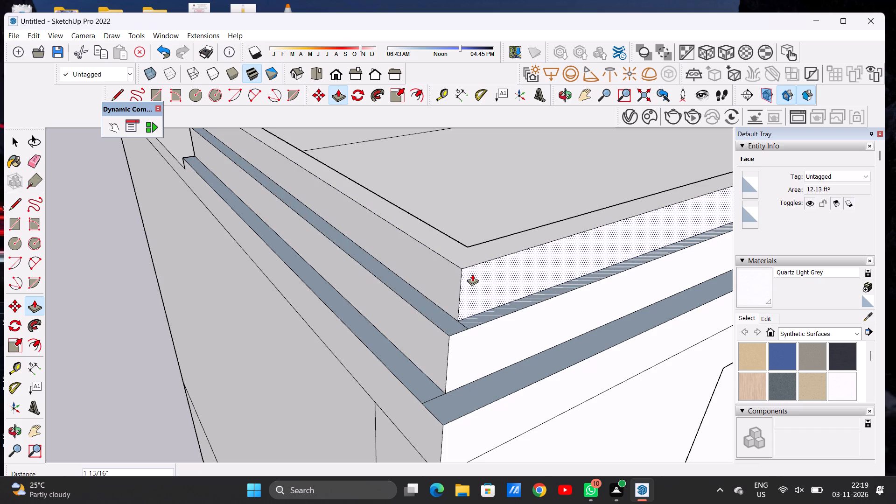
left_click(472, 274)
key("space")
Examine the stepped parapet around the entrance block's outer corner, from the side, front and slightly above.
scroll(402, 324, "down", 5)
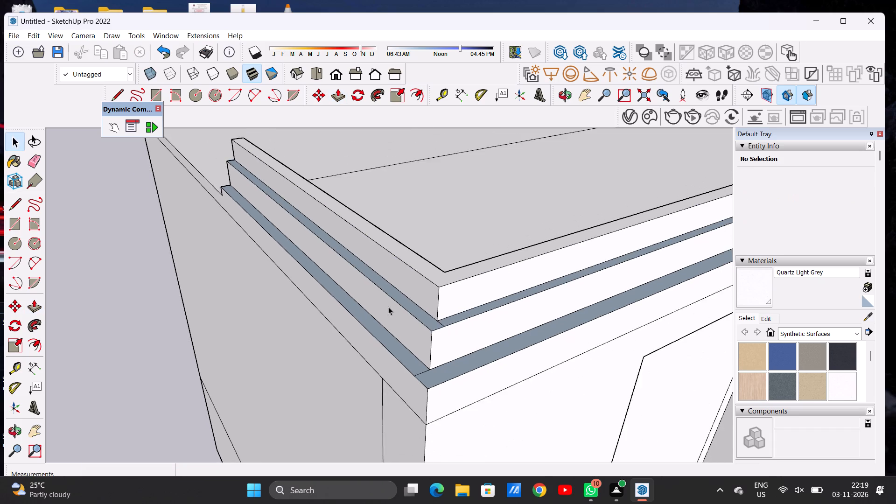
scroll(388, 307, "down", 7)
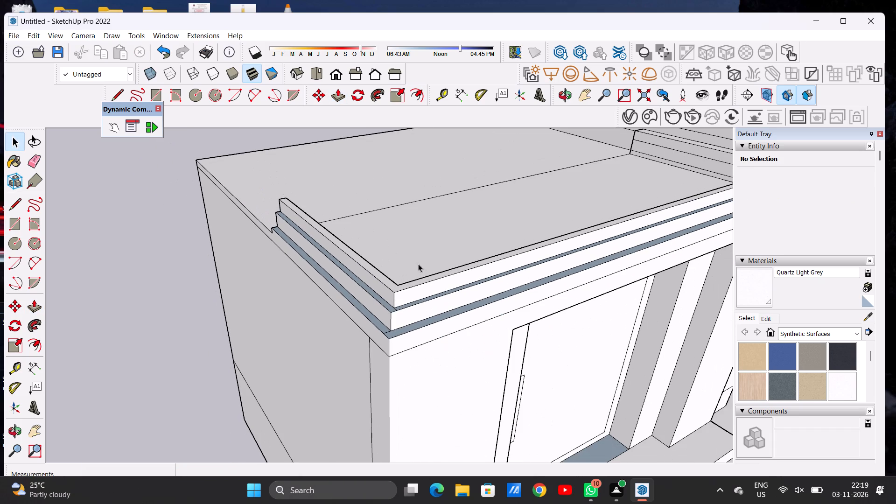
scroll(421, 292, "up", 2)
key("o")
left_click_drag(452, 306, 347, 255)
scroll(411, 322, "down", 7)
left_click_drag(436, 310, 427, 271)
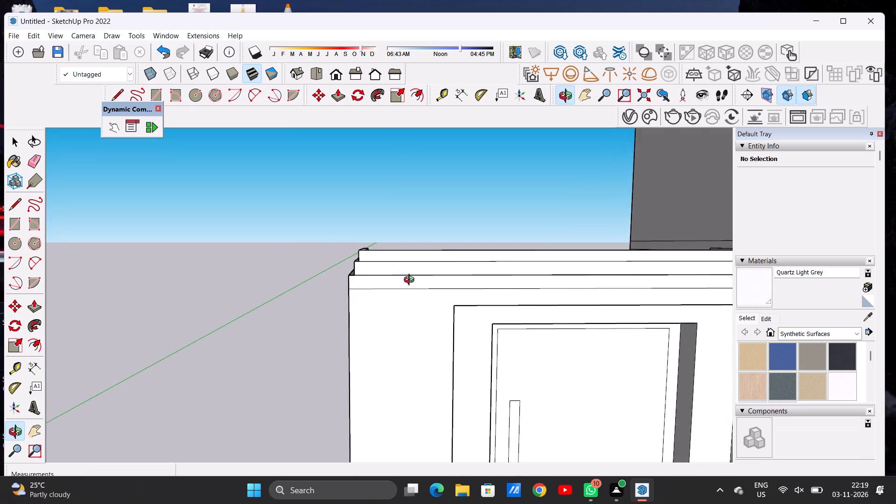
scroll(367, 316, "down", 5)
scroll(393, 272, "up", 8)
left_click_drag(345, 279, 343, 313)
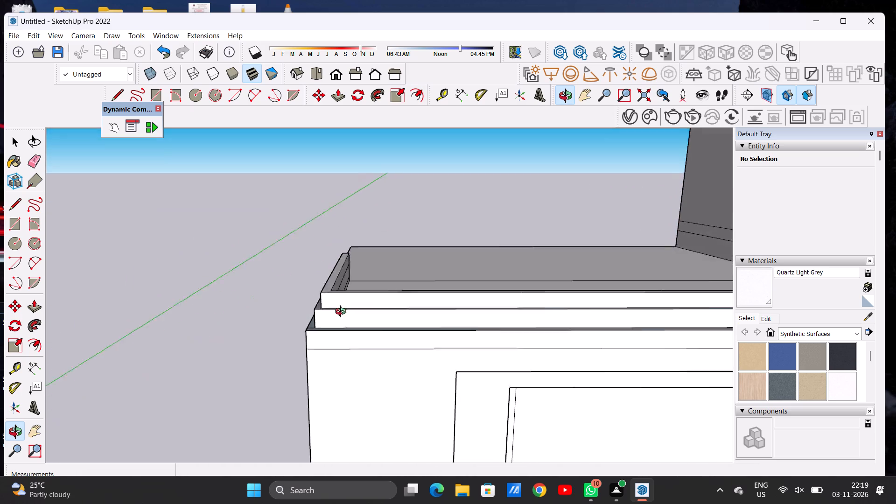
Examine the two-ledge parapet on the entrance block from above, from the front and close to its outer corner.
left_click_drag(343, 313, 346, 378)
scroll(332, 337, "up", 9)
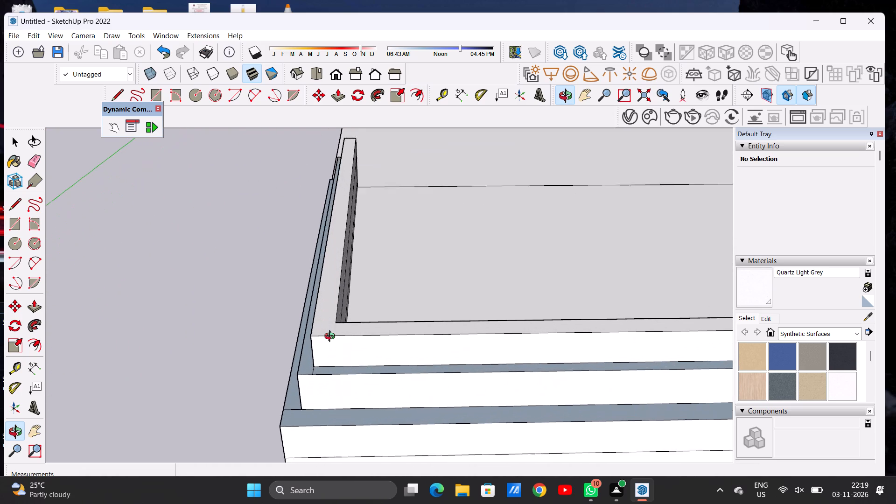
scroll(332, 337, "up", 1)
scroll(329, 345, "down", 17)
scroll(331, 345, "up", 1)
scroll(331, 345, "down", 13)
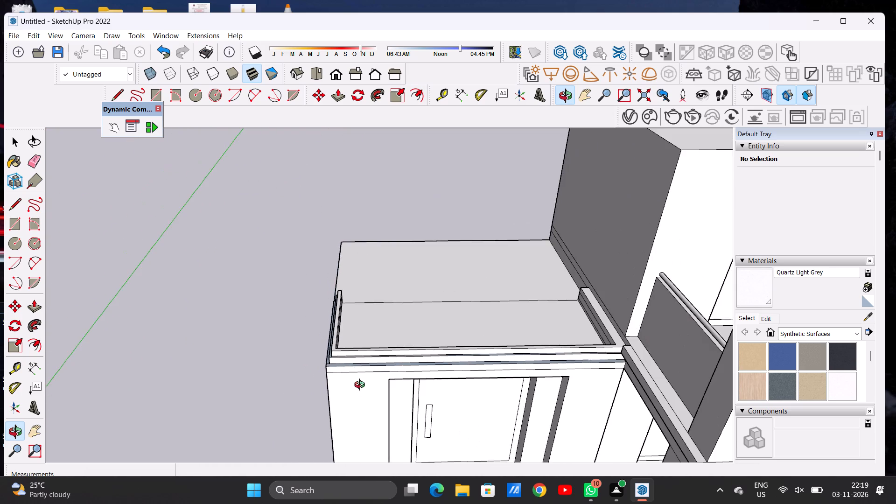
left_click_drag(365, 389, 364, 304)
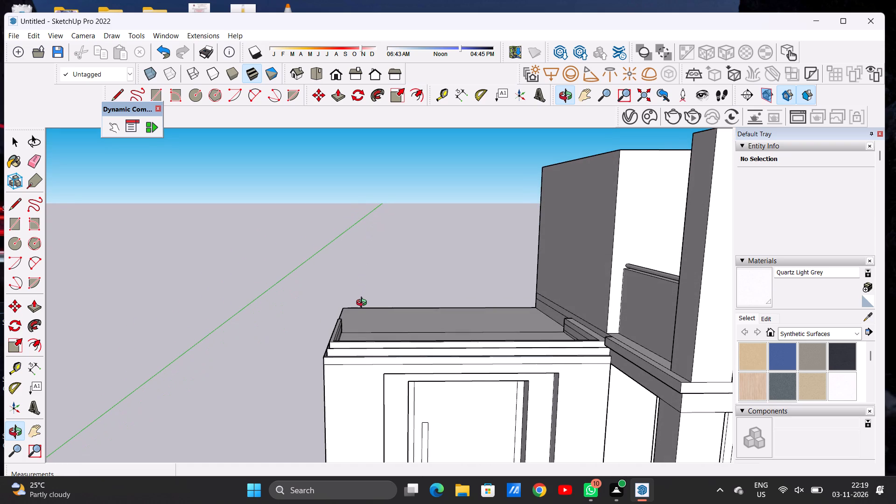
scroll(342, 346, "up", 16)
scroll(355, 343, "down", 5)
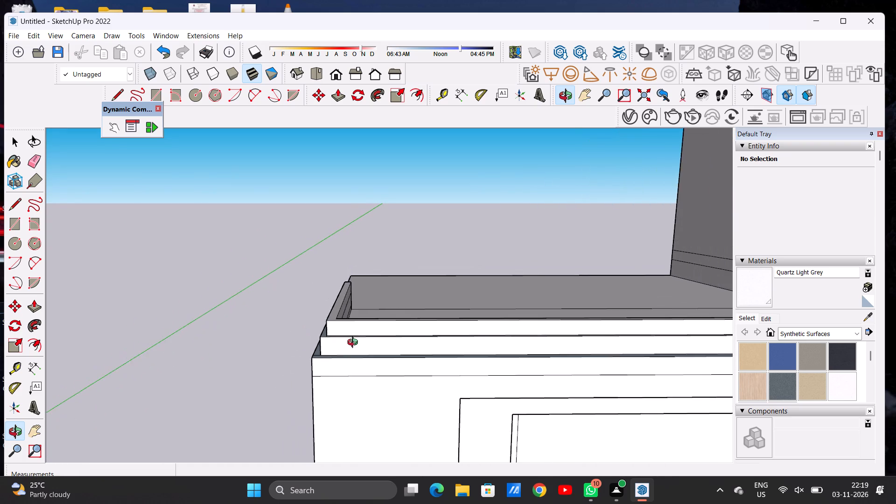
scroll(355, 343, "down", 9)
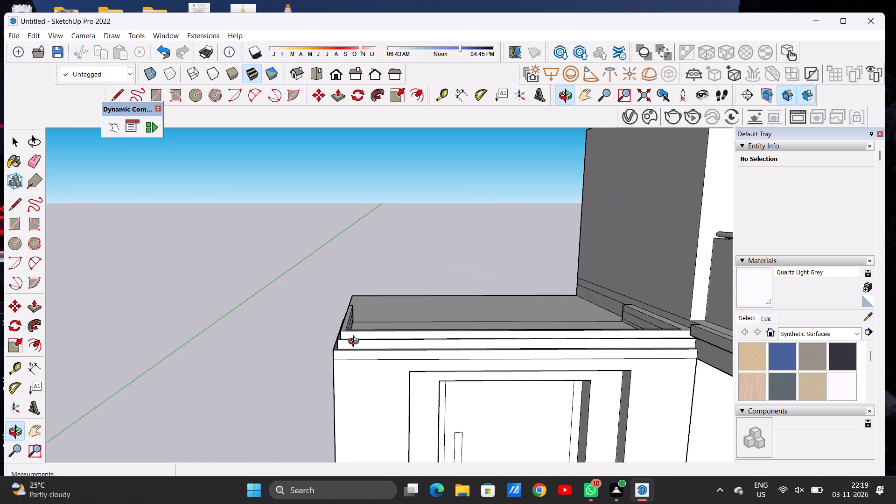
Undo the parapet's topmost tier with its two setbacks, and the outer side setback of the tier below.
key("ctrl+z")
key("ctrl+z")
key("ctrl+z")
key("ctrl+z")
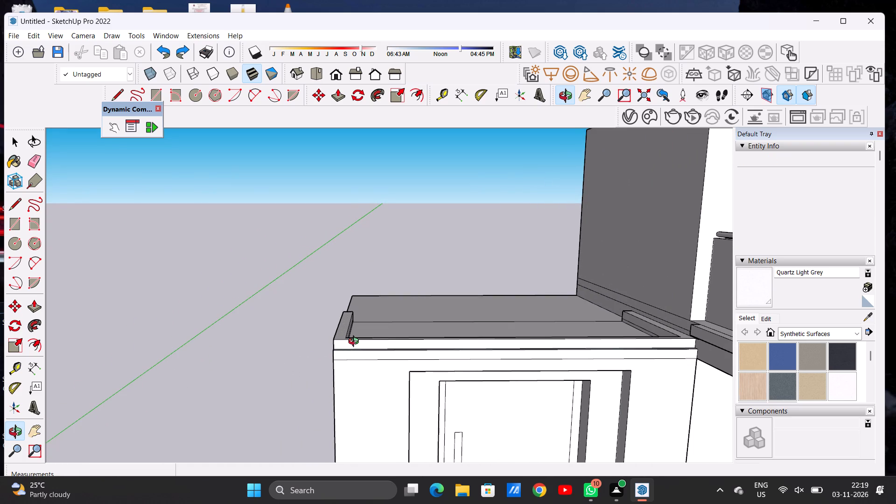
key("z")
scroll(353, 334, "down", 5)
key("space")
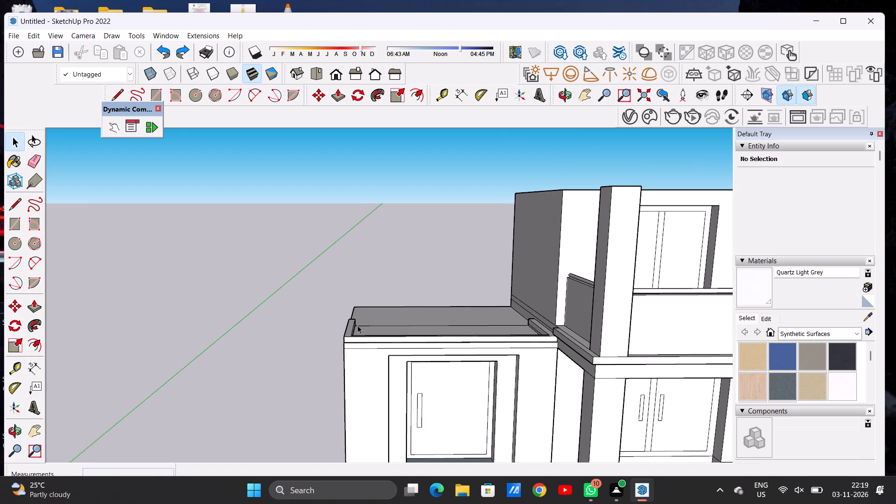
Raise the parapet's top face by about 3 3/4".
key("o")
left_click_drag(346, 334, 386, 357)
scroll(362, 345, "up", 15)
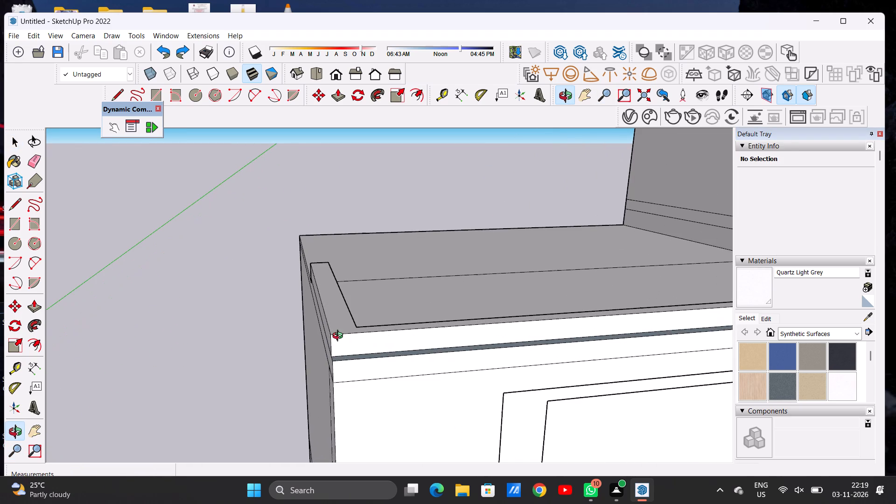
key("p")
left_click(343, 324)
left_click(349, 306)
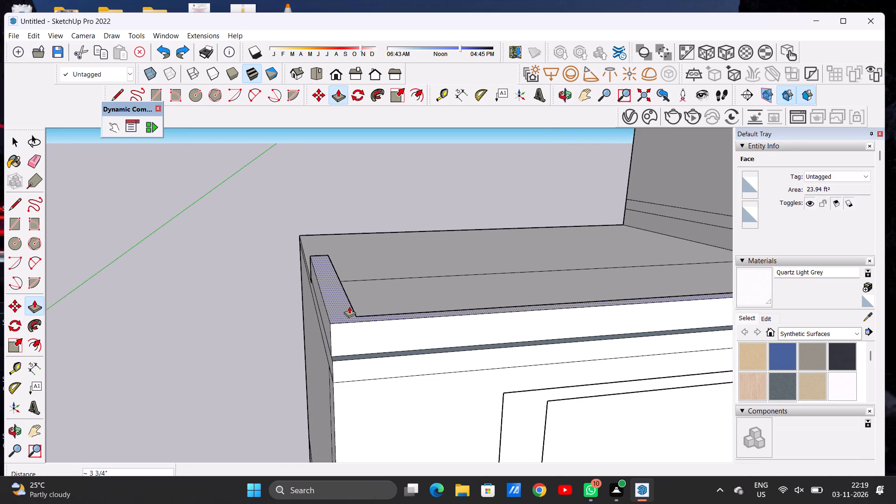
key("space")
scroll(409, 322, "down", 6)
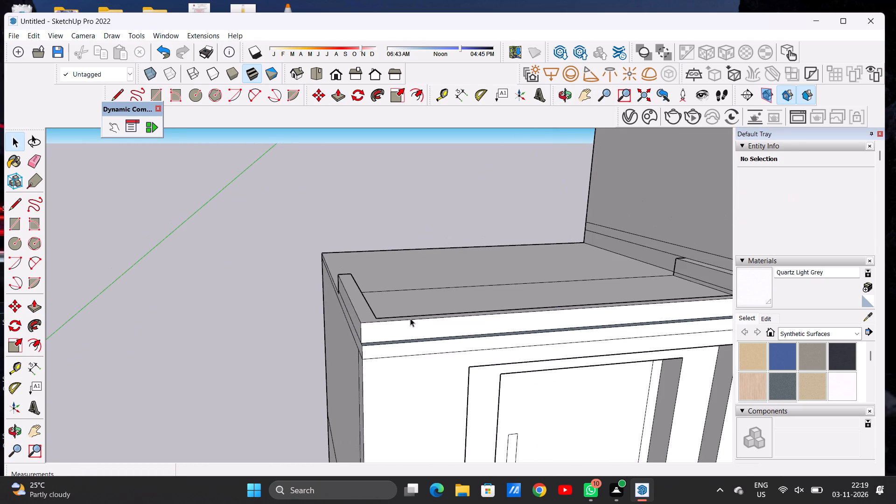
Set the upper tier's outer side face back about 3 7/16" to continue the front ledge along the side.
key("o")
left_click_drag(379, 333, 424, 334)
scroll(407, 331, "up", 7)
type("O")
key("space")
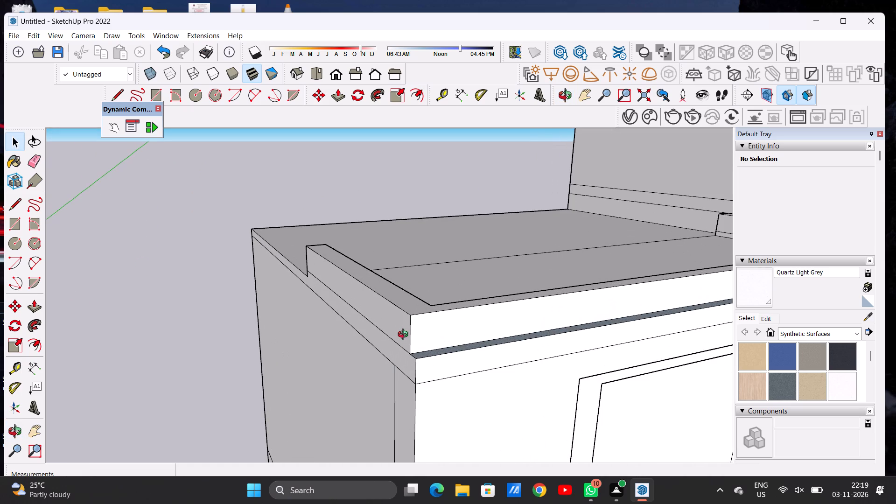
key("p")
scroll(403, 332, "up", 4)
left_click(403, 332)
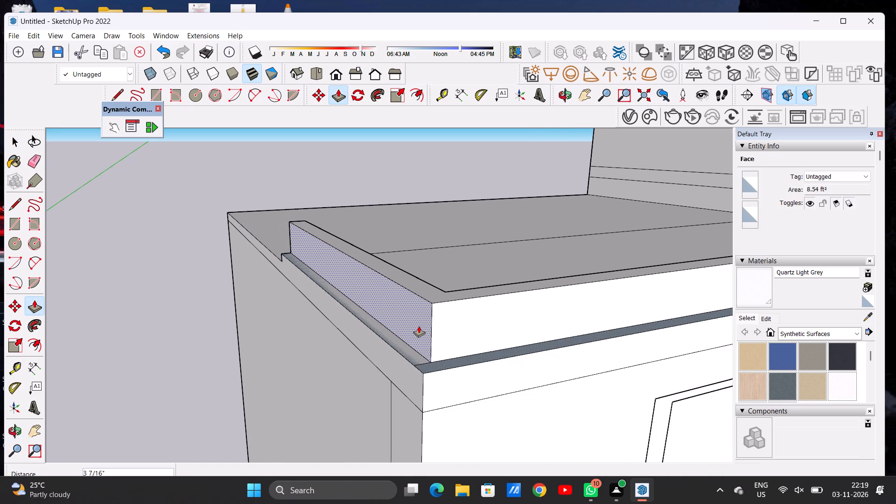
left_click(419, 326)
key("space")
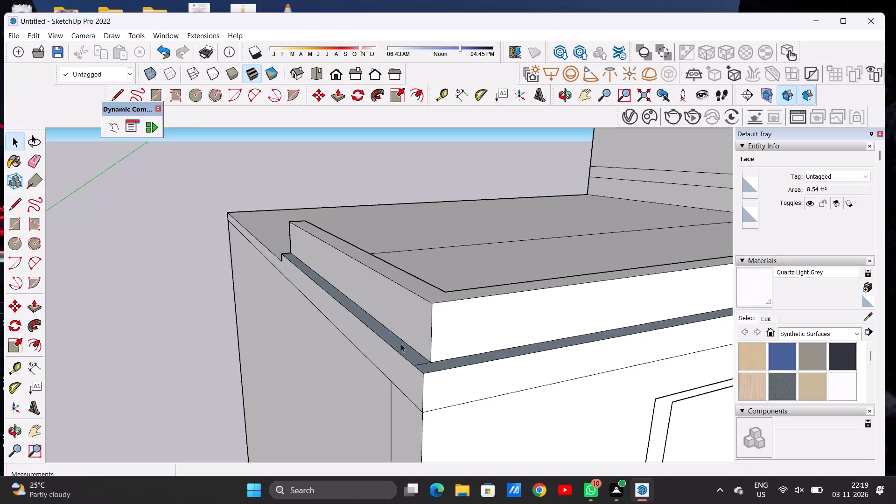
Examine the single-ledge parapet around the entrance block's outer corner, from the front and from above.
scroll(397, 347, "down", 17)
key("o")
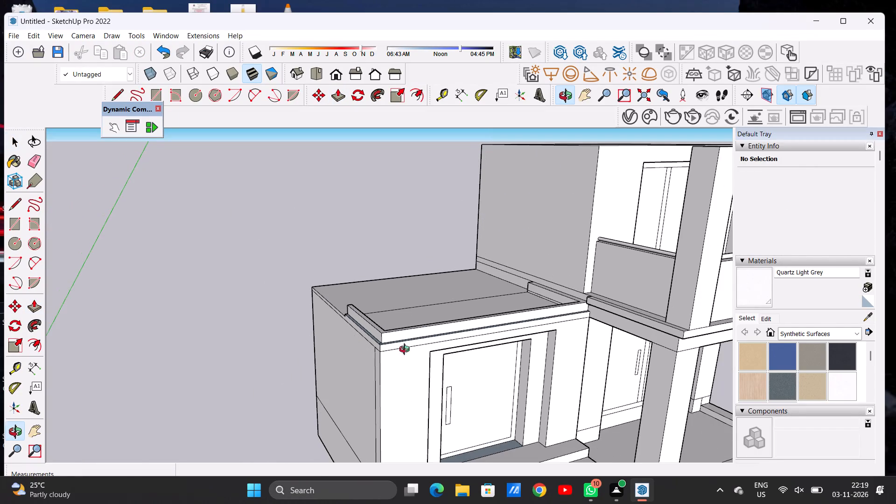
left_click_drag(434, 356, 350, 343)
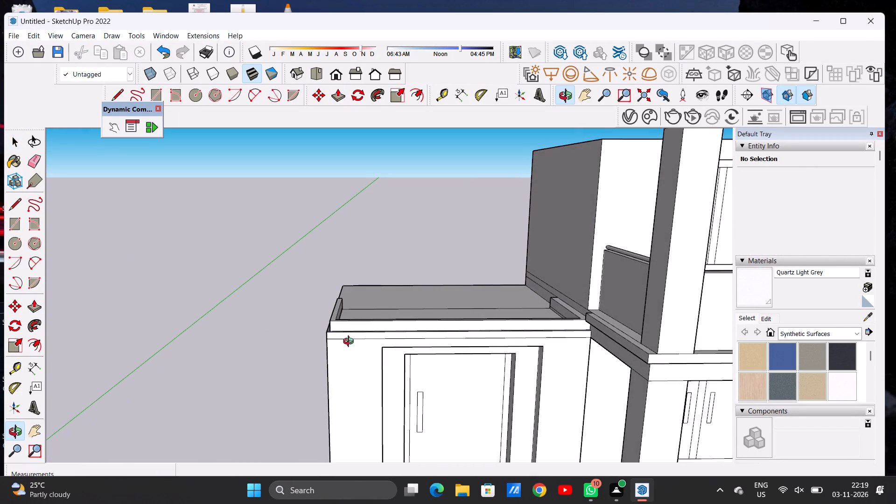
left_click_drag(350, 343, 349, 343)
scroll(334, 325, "up", 11)
left_click_drag(387, 293, 357, 358)
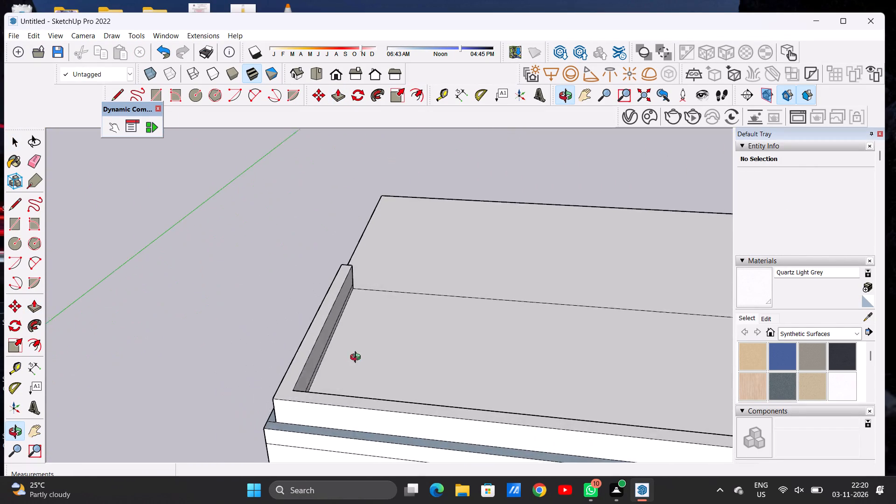
left_click_drag(357, 358, 359, 358)
Thicken the parapet arm along the house wall about 7 7/16" towards the roof, keeping its base strip and upper face flush.
scroll(371, 329, "down", 6)
left_click_drag(390, 334, 467, 343)
left_click_drag(397, 311, 575, 298)
scroll(443, 303, "down", 4)
left_click_drag(403, 297, 596, 287)
left_click_drag(441, 277, 547, 276)
scroll(464, 217, "up", 7)
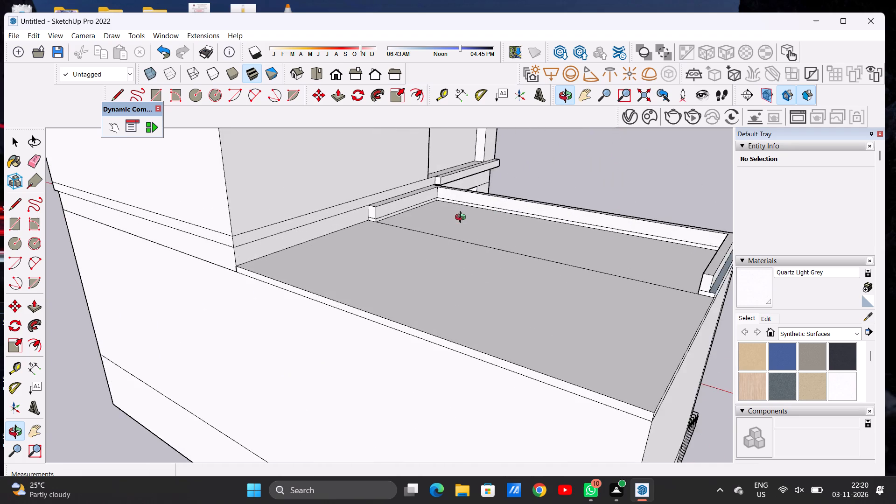
scroll(439, 203, "up", 2)
scroll(439, 203, "down", 2)
scroll(439, 203, "up", 1)
left_click_drag(439, 203, 443, 264)
scroll(406, 263, "up", 5)
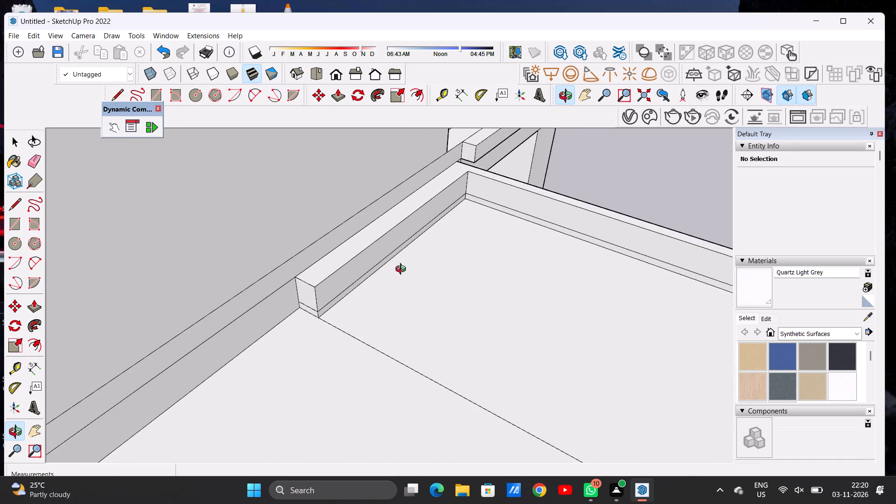
scroll(403, 270, "up", 7)
key("p")
left_click(357, 259)
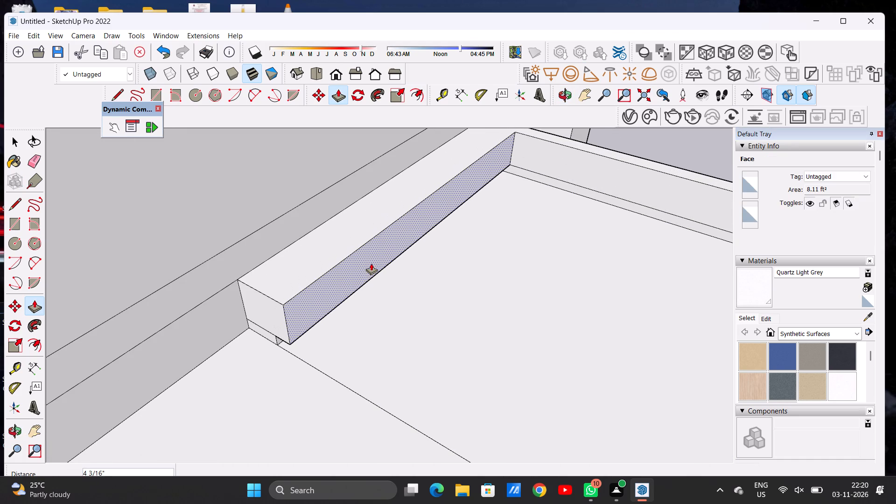
key("space")
type("P")
left_click(331, 296)
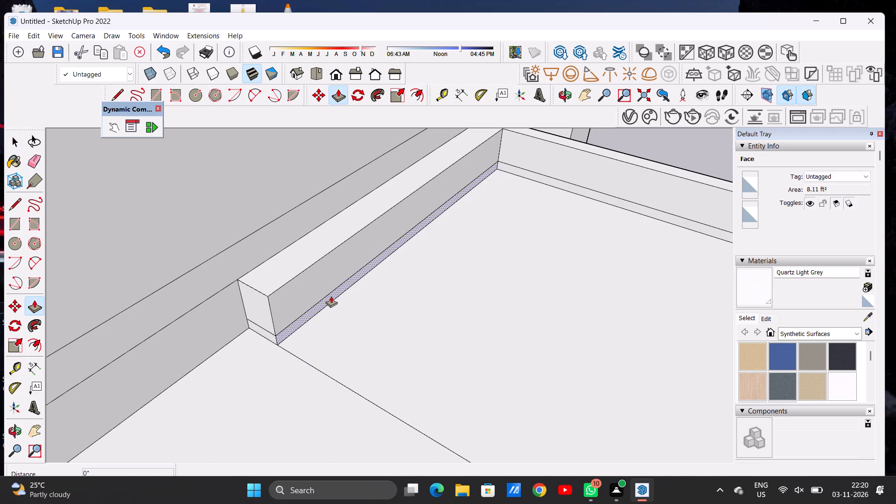
left_click(357, 305)
left_click(320, 279)
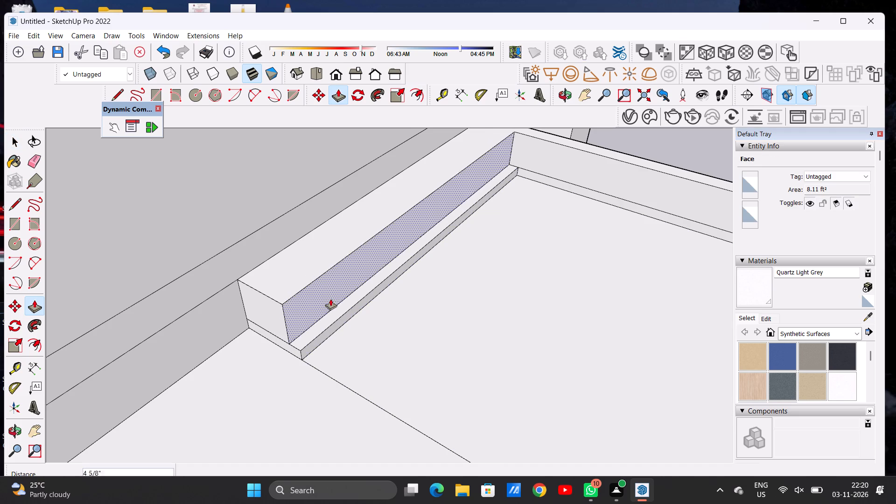
left_click(303, 351)
scroll(370, 304, "down", 5)
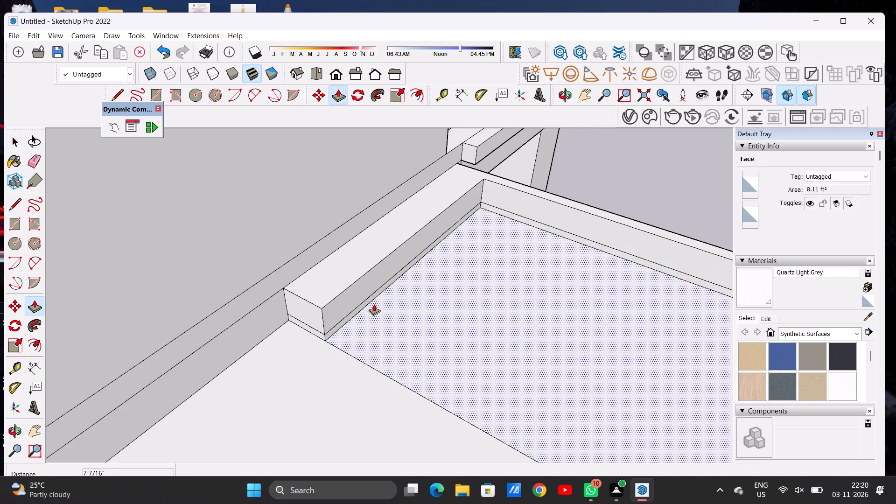
scroll(493, 196, "up", 16)
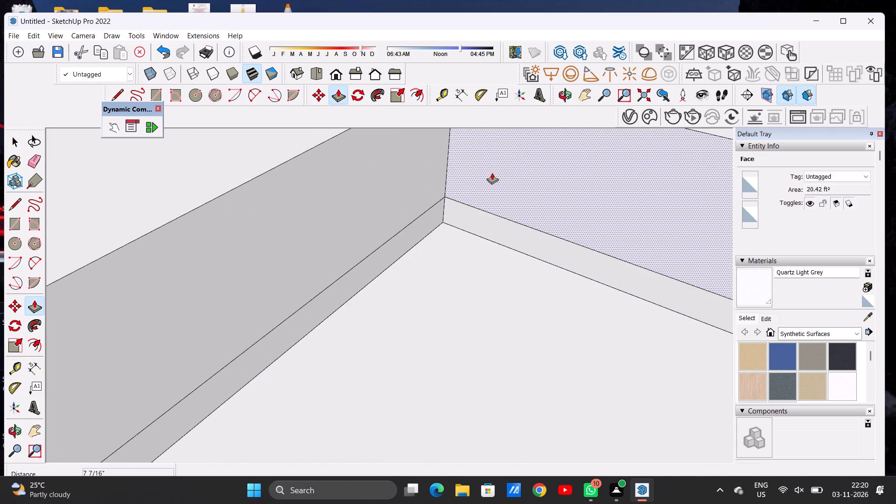
key("space")
Examine the parapet's inner faces along the front and outer side from the rear of the flat roof.
scroll(468, 258, "down", 16)
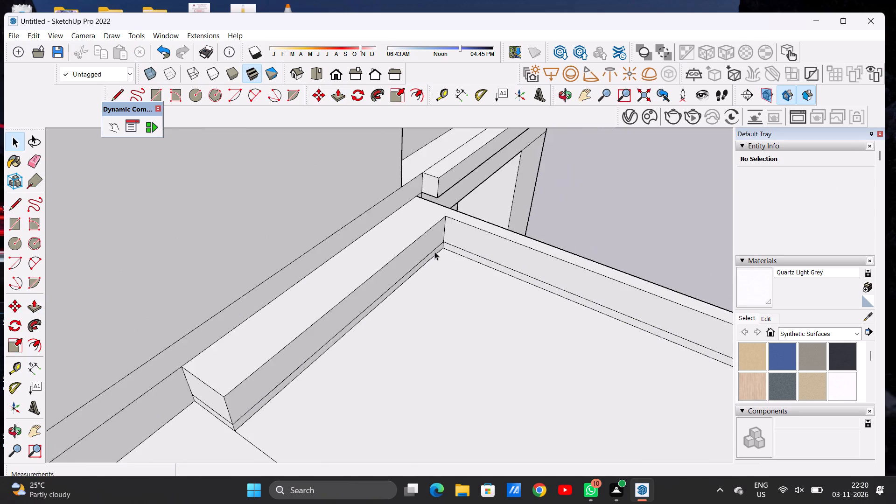
scroll(434, 252, "down", 14)
scroll(546, 346, "up", 5)
scroll(547, 345, "down", 1)
key("o")
left_click_drag(511, 322, 647, 249)
scroll(600, 216, "up", 5)
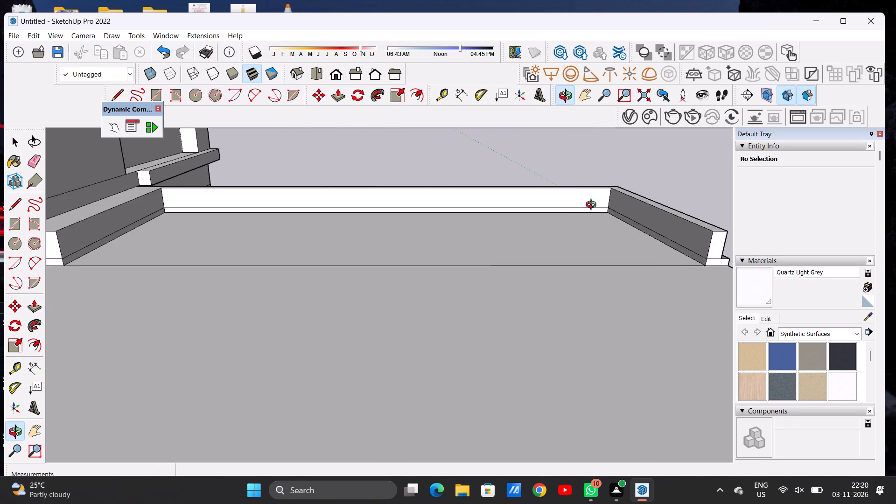
scroll(593, 206, "up", 3)
scroll(590, 214, "down", 1)
scroll(590, 214, "up", 6)
scroll(594, 209, "down", 1)
scroll(594, 209, "up", 7)
scroll(590, 214, "down", 7)
scroll(584, 219, "up", 1)
scroll(584, 219, "down", 6)
scroll(577, 224, "up", 1)
scroll(577, 224, "down", 6)
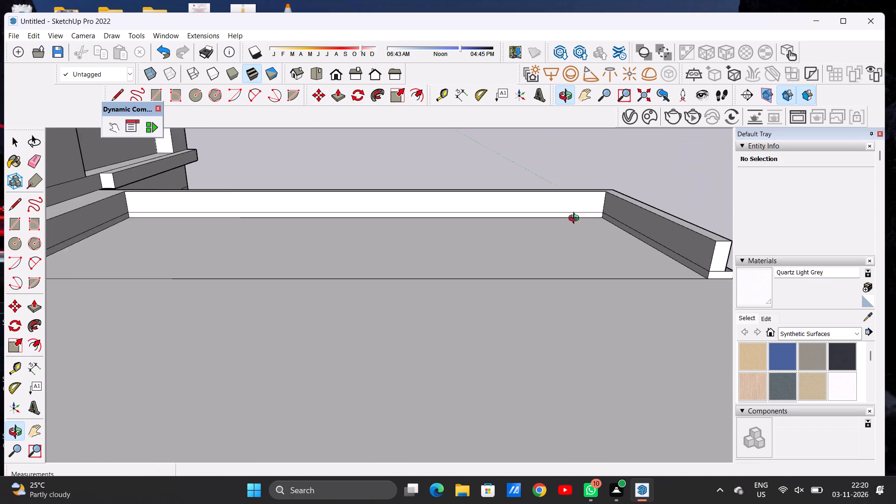
scroll(576, 219, "down", 3)
Thicken the outer side parapet arm about 3 15/16" towards the roof, extending both its base strip and upper inner face.
left_click_drag(602, 247, 591, 323)
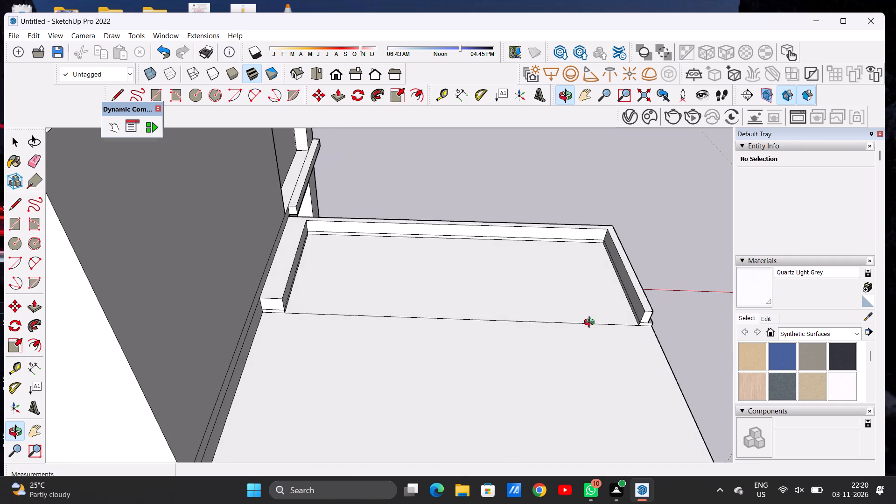
left_click_drag(591, 323, 590, 324)
scroll(638, 319, "up", 6)
scroll(638, 319, "down", 1)
left_click_drag(599, 311, 629, 270)
scroll(642, 243, "up", 3)
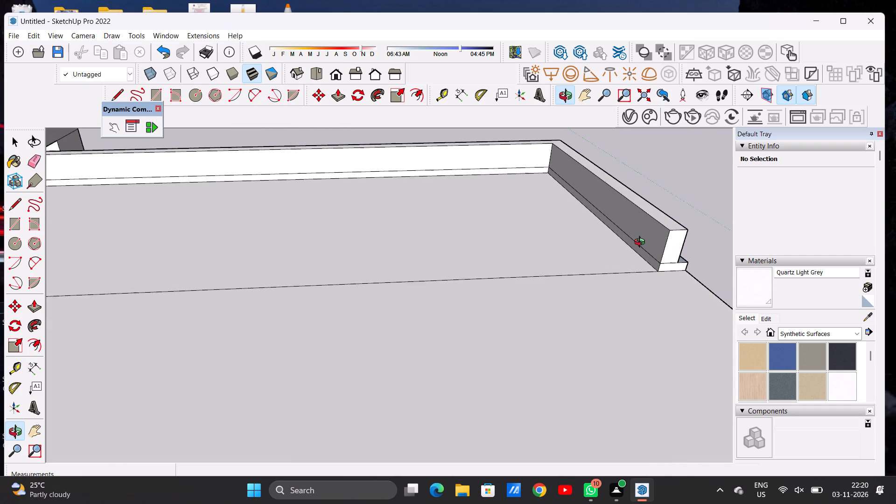
scroll(642, 243, "up", 3)
key("p")
scroll(646, 253, "up", 6)
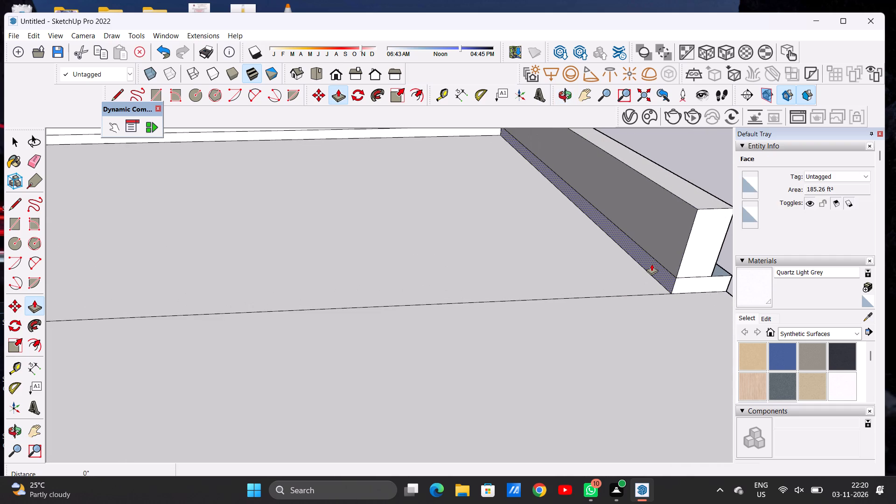
left_click(651, 264)
left_click(629, 272)
left_click(677, 252)
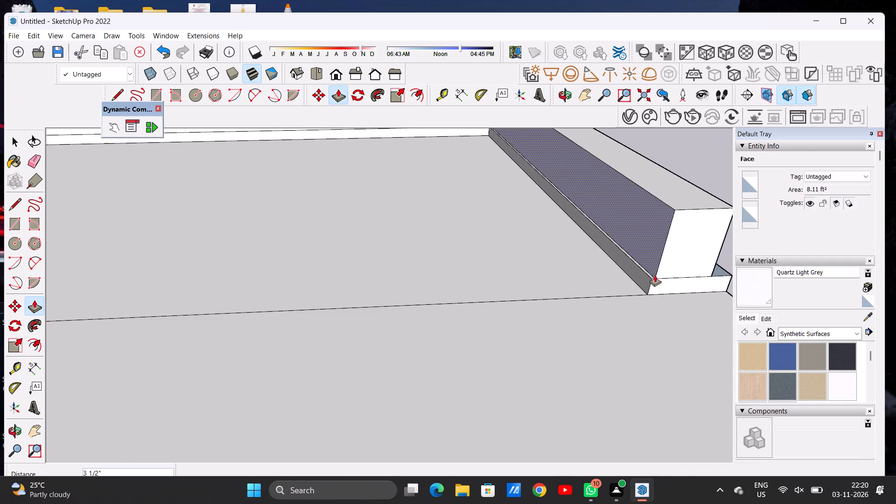
left_click(652, 279)
Thicken the front parapet about 5 3/8" towards the roof, bringing its upper inner face flush with the extended base strip.
scroll(611, 278, "down", 8)
scroll(529, 167, "up", 5)
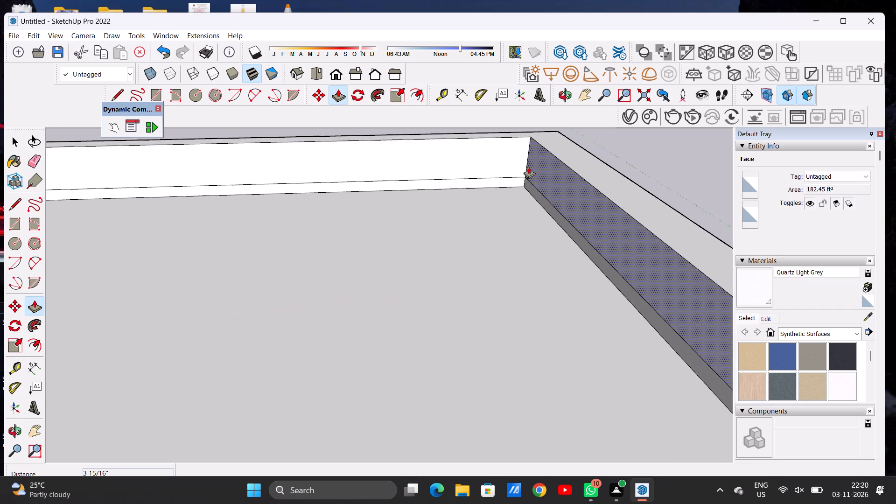
scroll(529, 167, "up", 7)
scroll(506, 179, "down", 1)
left_click(506, 179)
left_click(511, 191)
left_click(513, 161)
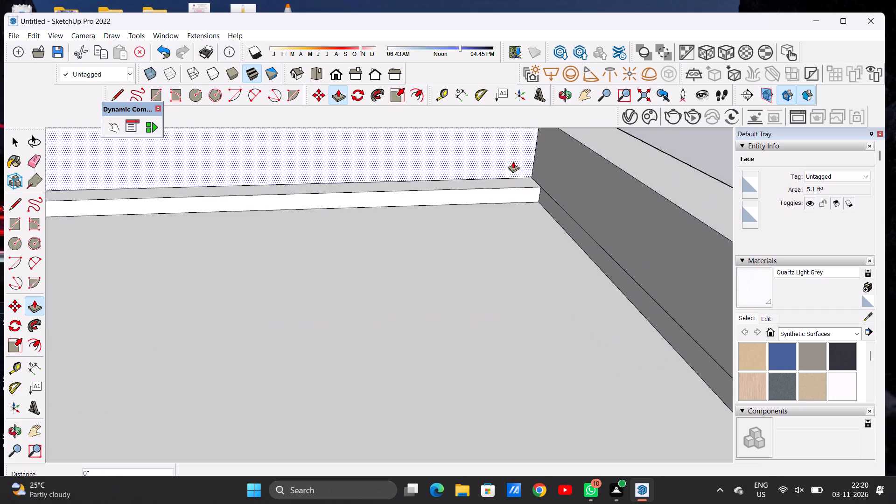
key("space")
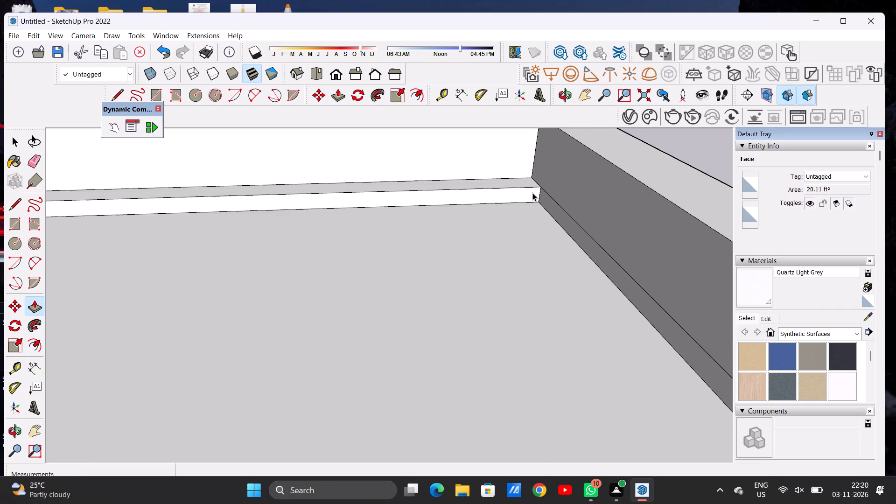
type("P")
left_click(527, 166)
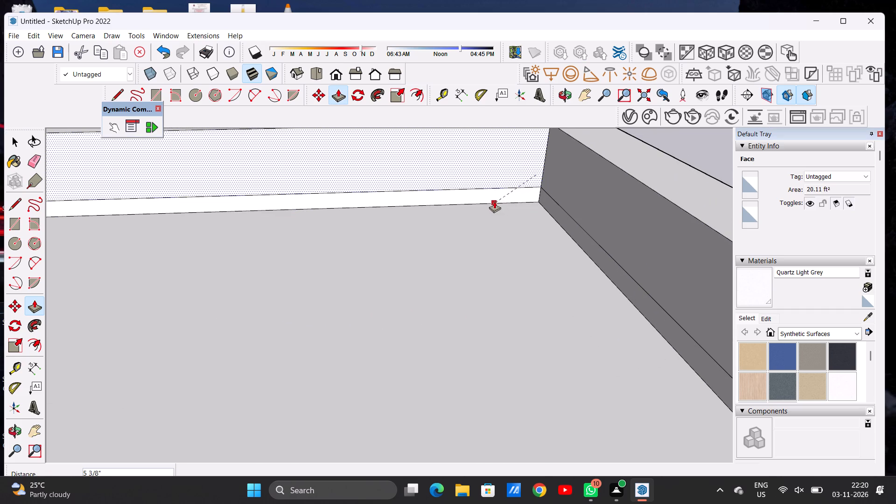
left_click(494, 201)
key("space")
type("O")
left_click_drag(546, 203, 404, 206)
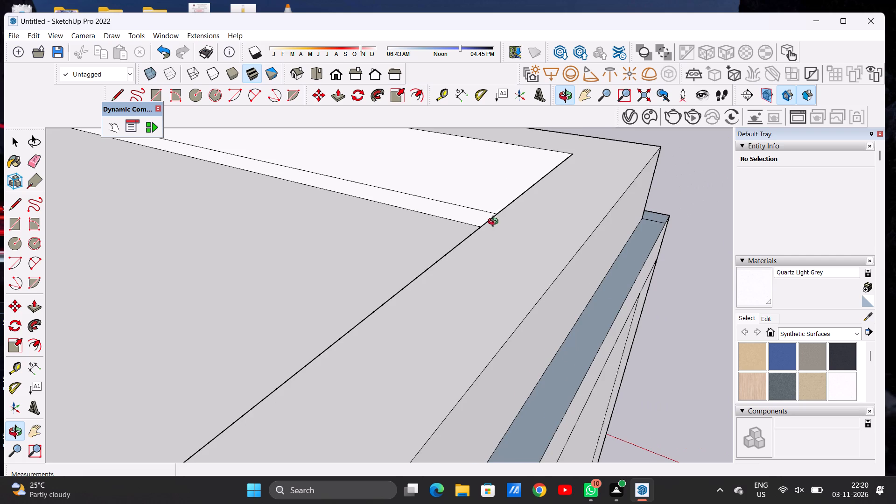
Raise the parapet's top face about 11 7/8" as a new tier around the front part of the entrance block's roof.
scroll(507, 229, "down", 20)
scroll(507, 229, "down", 10)
left_click_drag(573, 224, 372, 226)
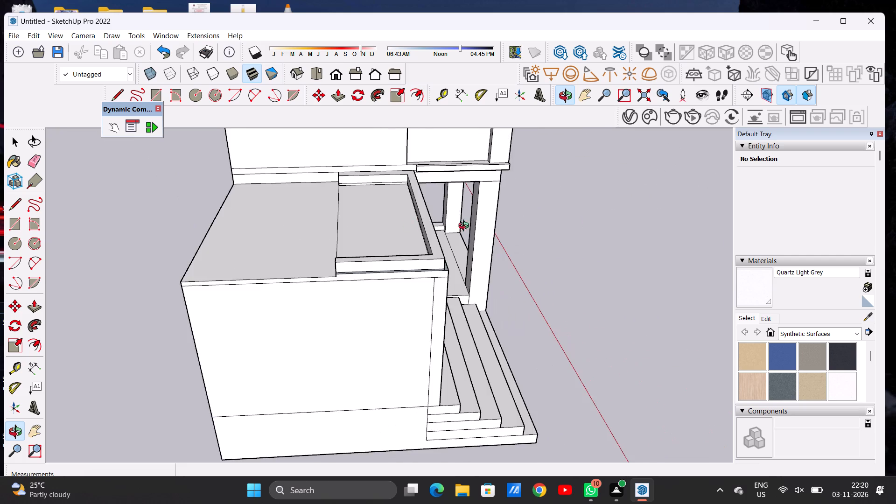
left_click_drag(465, 227, 292, 206)
scroll(461, 245, "down", 6)
left_click_drag(391, 247, 245, 213)
scroll(345, 202, "up", 3)
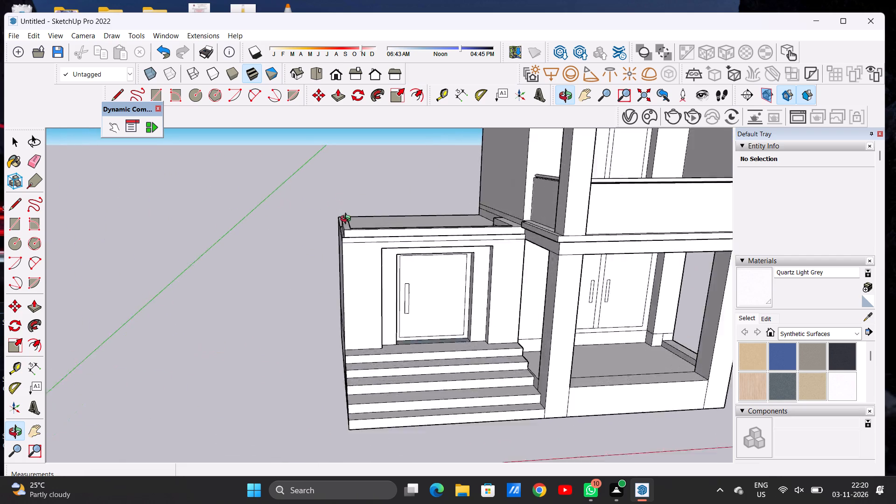
scroll(348, 220, "up", 9)
left_click_drag(311, 235, 327, 295)
scroll(344, 276, "up", 7)
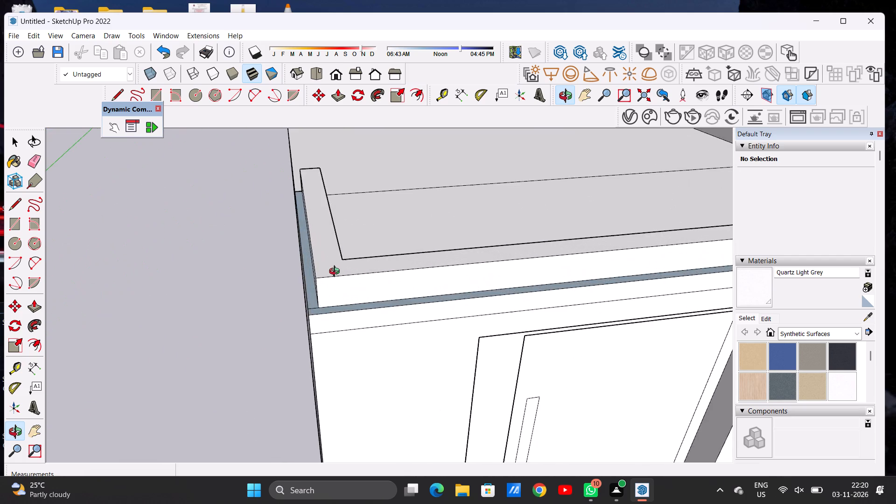
left_click_drag(336, 273, 364, 263)
scroll(359, 263, "up", 3)
key("p")
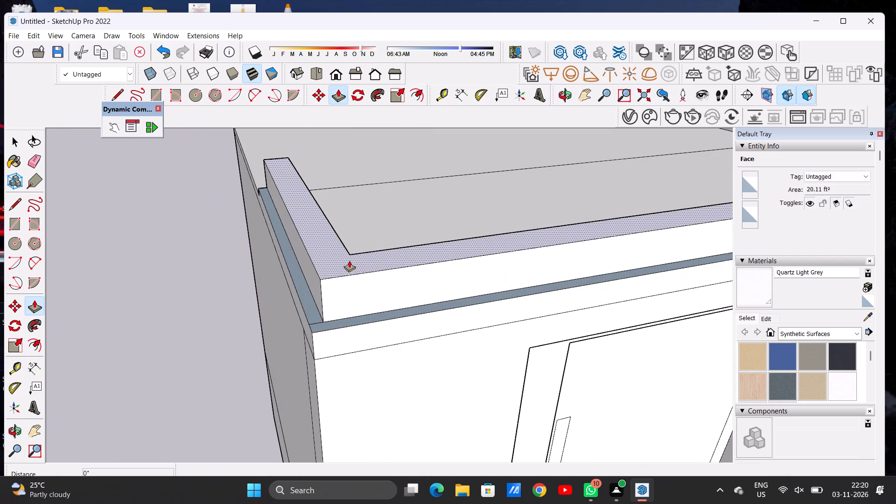
left_click(349, 260)
scroll(360, 243, "down", 5)
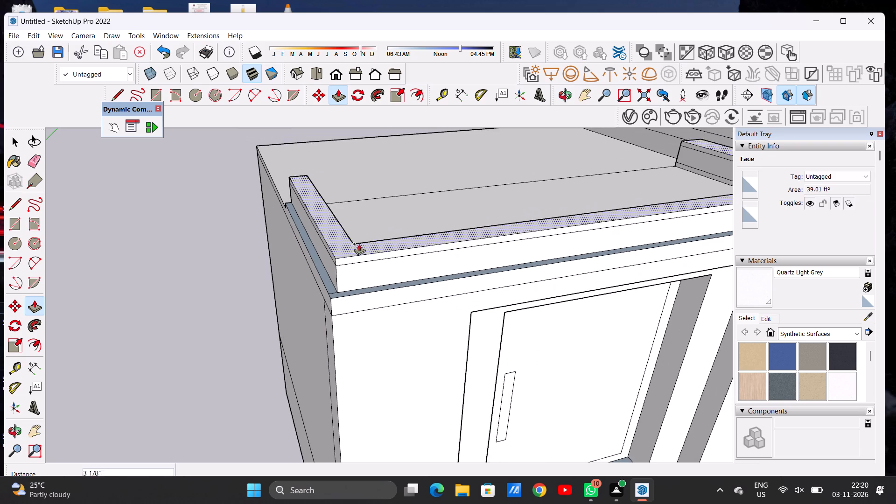
left_click(369, 225)
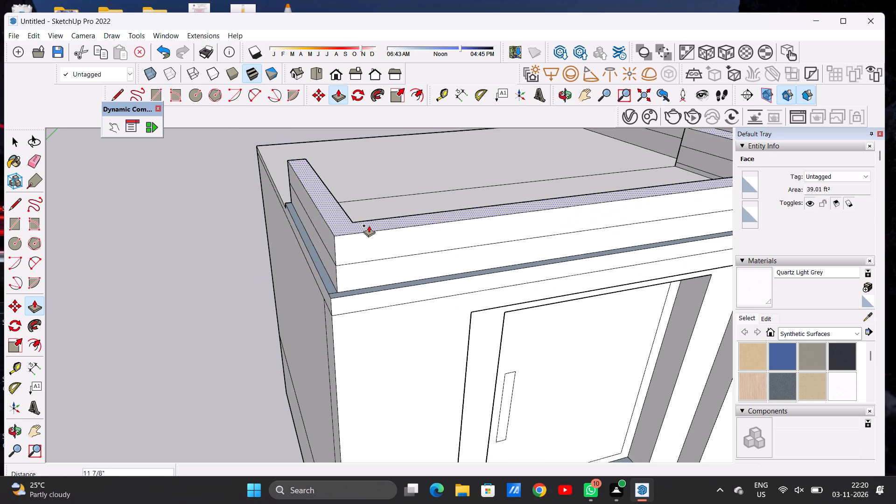
Set back the new top tier's outer side face and its front face, the front by about 3 1/2", forming a second ledge.
key("p")
scroll(393, 253, "down", 5)
scroll(352, 242, "up", 17)
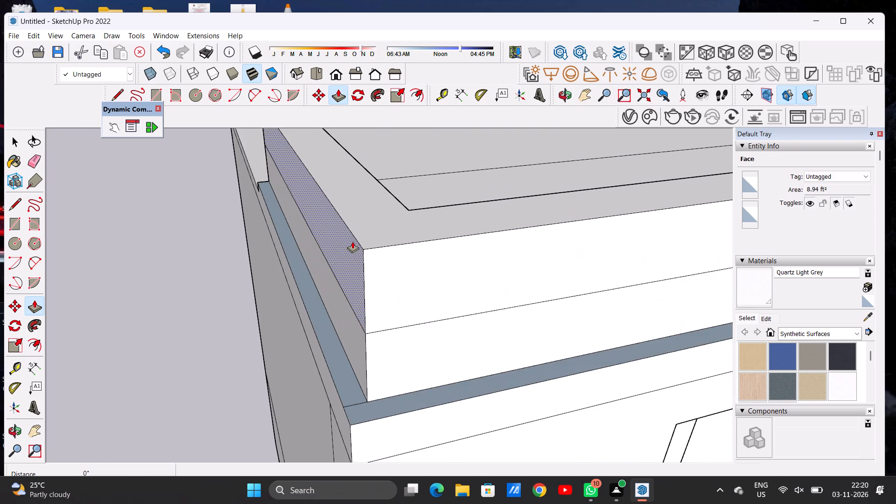
scroll(352, 241, "up", 1)
left_click(352, 241)
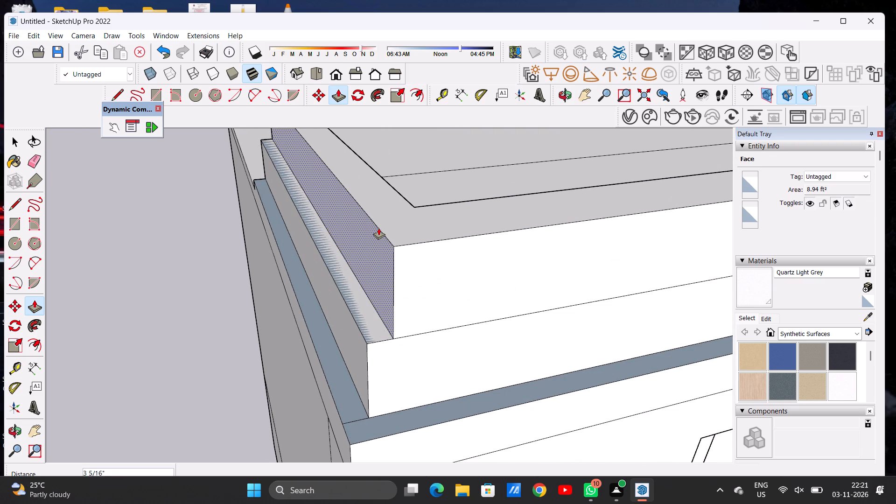
left_click(373, 231)
left_click(422, 259)
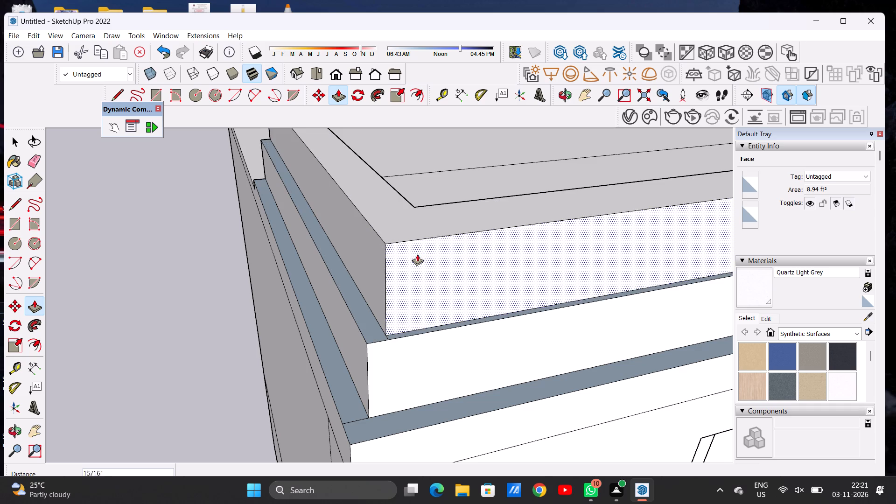
left_click(412, 245)
scroll(384, 273, "down", 2)
scroll(384, 274, "up", 1)
scroll(384, 274, "down", 17)
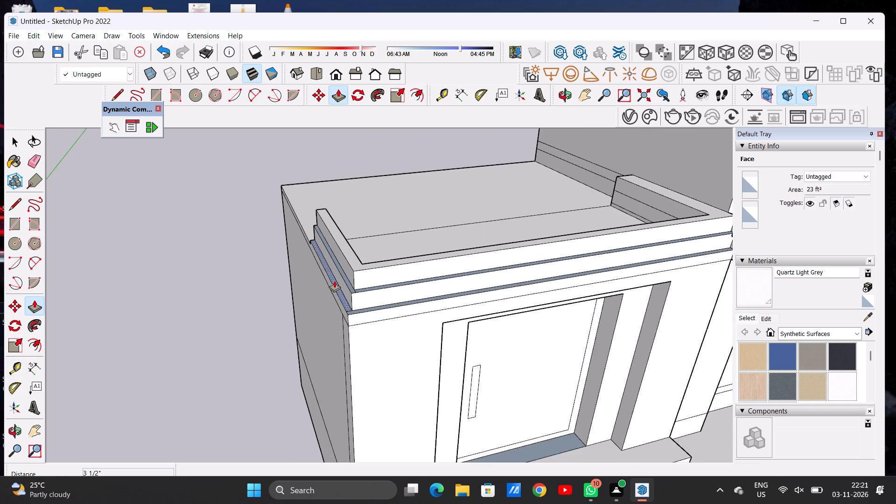
scroll(334, 280, "down", 6)
key("space")
Examine the stepped parapet's front and outer side ledges in relation to the entrance block and the rest of the house.
key("o")
left_click_drag(468, 285, 406, 235)
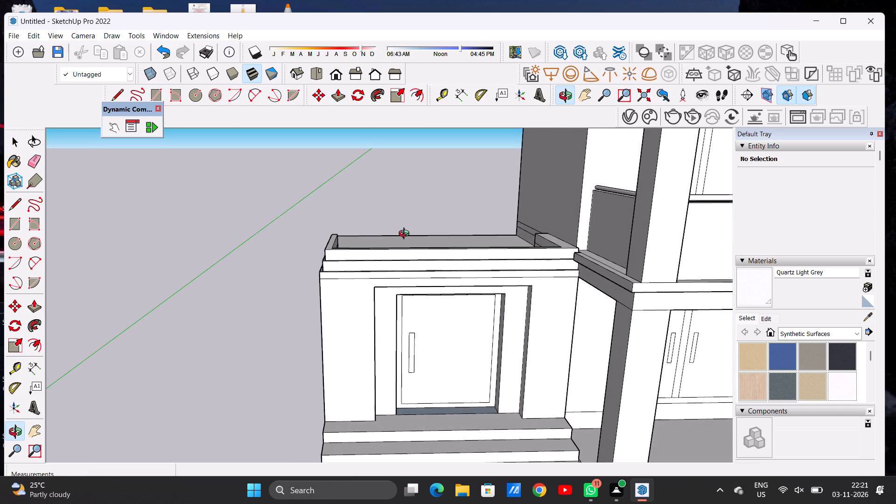
scroll(391, 251, "up", 3)
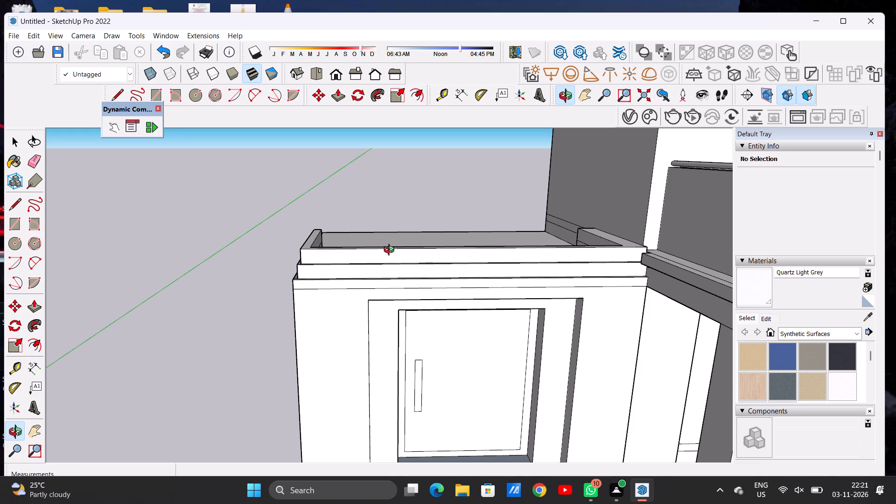
scroll(378, 252, "down", 11)
scroll(343, 251, "down", 11)
scroll(339, 275, "up", 1)
scroll(340, 275, "down", 16)
scroll(308, 273, "up", 1)
scroll(308, 273, "down", 6)
scroll(326, 291, "up", 3)
scroll(326, 291, "down", 1)
scroll(326, 291, "up", 6)
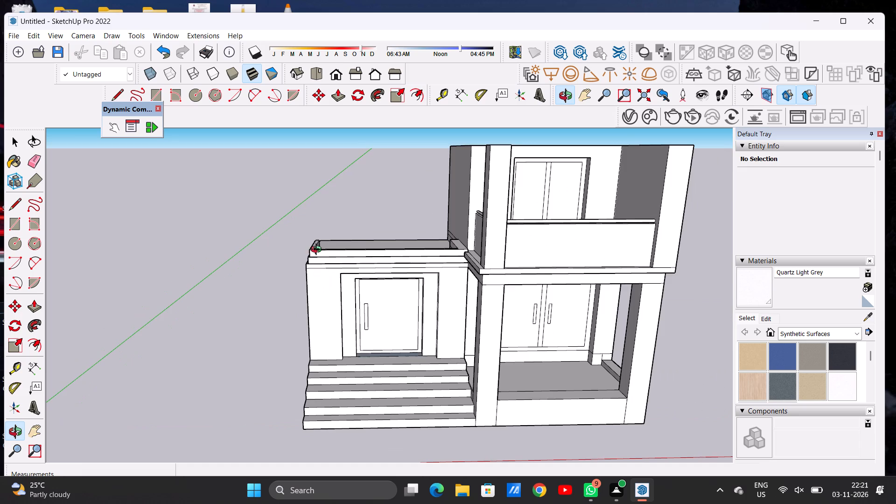
scroll(318, 251, "up", 9)
left_click_drag(349, 269, 351, 252)
scroll(348, 253, "up", 4)
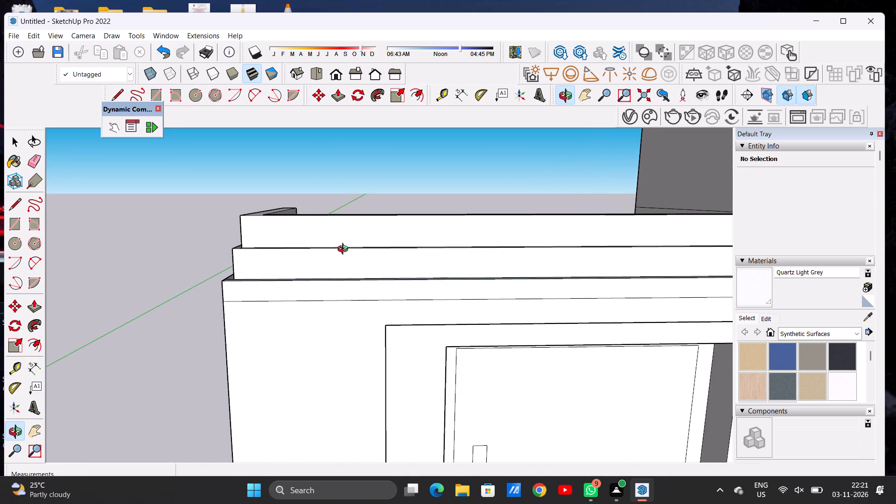
scroll(341, 216, "down", 4)
left_click_drag(325, 222, 370, 244)
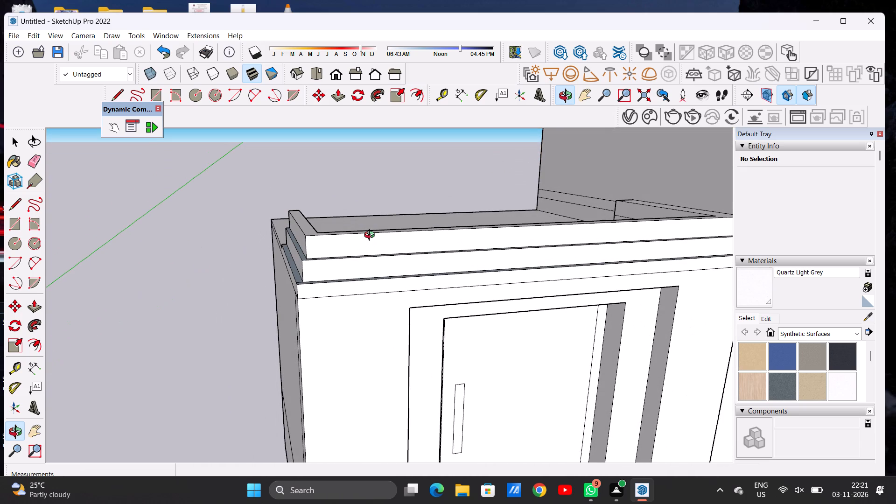
scroll(381, 220, "down", 7)
left_click_drag(401, 224, 268, 239)
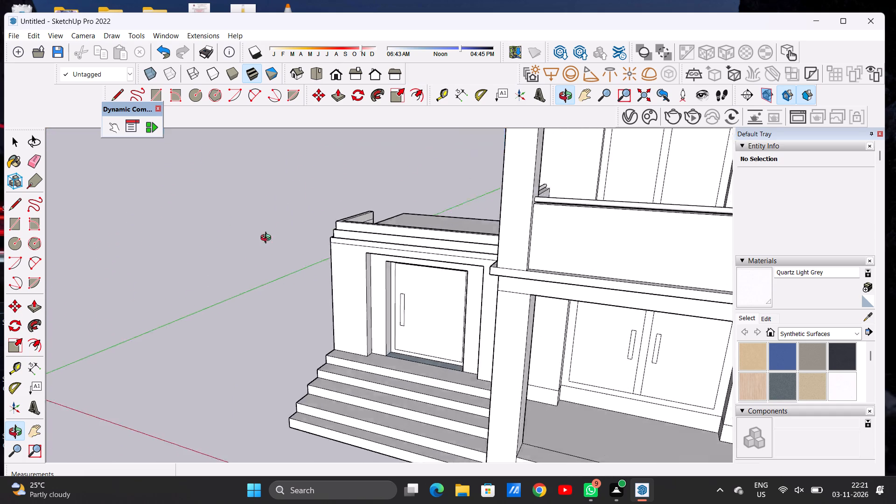
left_click_drag(268, 239, 380, 217)
scroll(352, 230, "up", 10)
left_click_drag(332, 238, 392, 250)
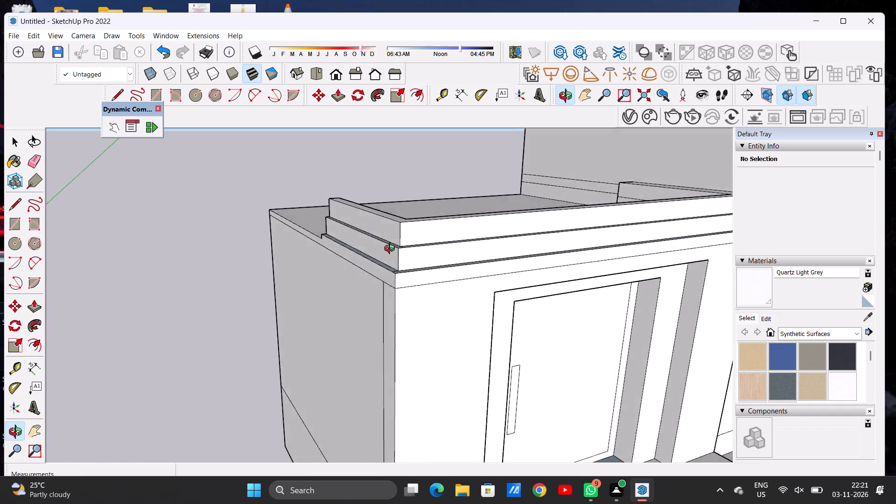
left_click_drag(392, 250, 318, 265)
scroll(427, 236, "down", 2)
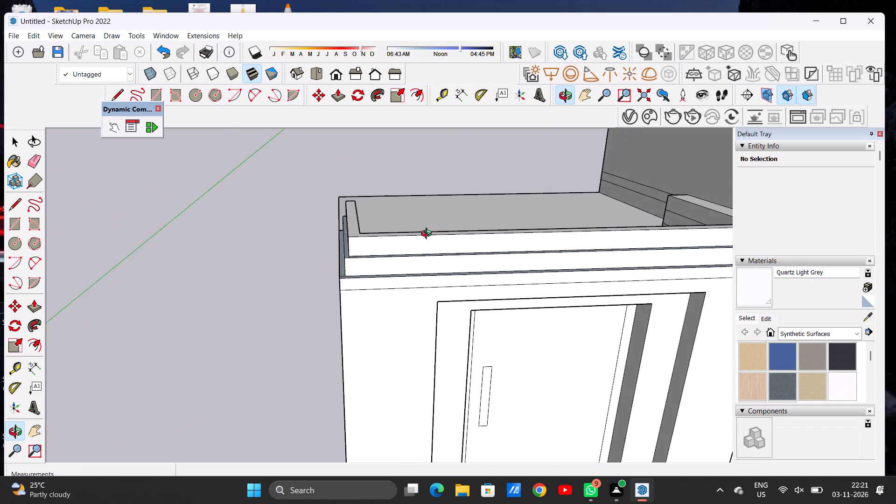
scroll(428, 235, "down", 5)
scroll(414, 251, "up", 6)
scroll(369, 248, "up", 5)
scroll(369, 248, "down", 1)
scroll(369, 248, "up", 1)
left_click_drag(341, 247, 517, 252)
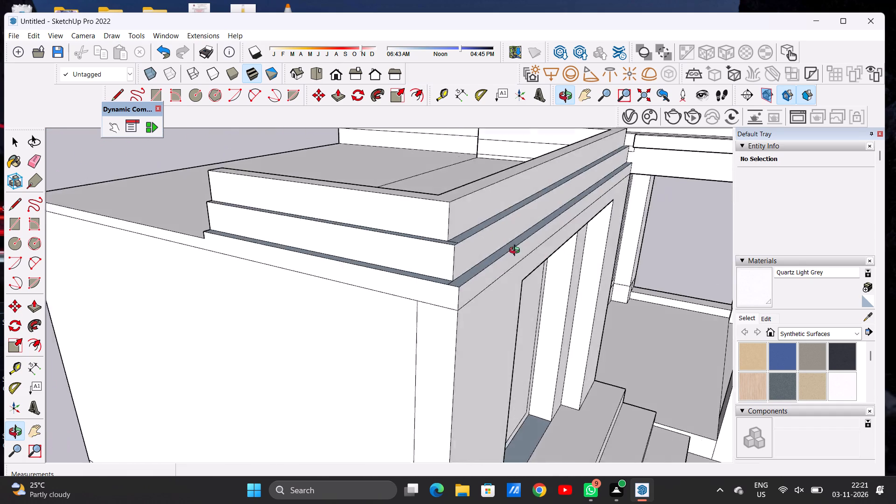
left_click_drag(517, 252, 333, 291)
scroll(345, 240, "down", 6)
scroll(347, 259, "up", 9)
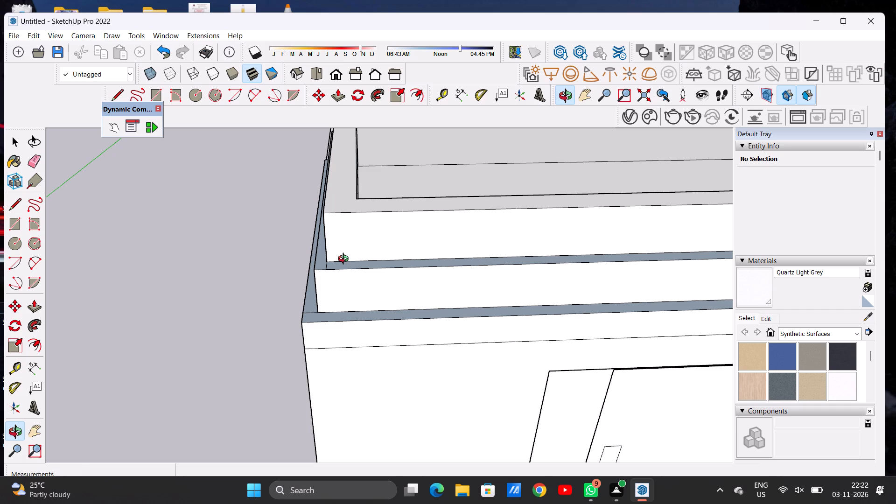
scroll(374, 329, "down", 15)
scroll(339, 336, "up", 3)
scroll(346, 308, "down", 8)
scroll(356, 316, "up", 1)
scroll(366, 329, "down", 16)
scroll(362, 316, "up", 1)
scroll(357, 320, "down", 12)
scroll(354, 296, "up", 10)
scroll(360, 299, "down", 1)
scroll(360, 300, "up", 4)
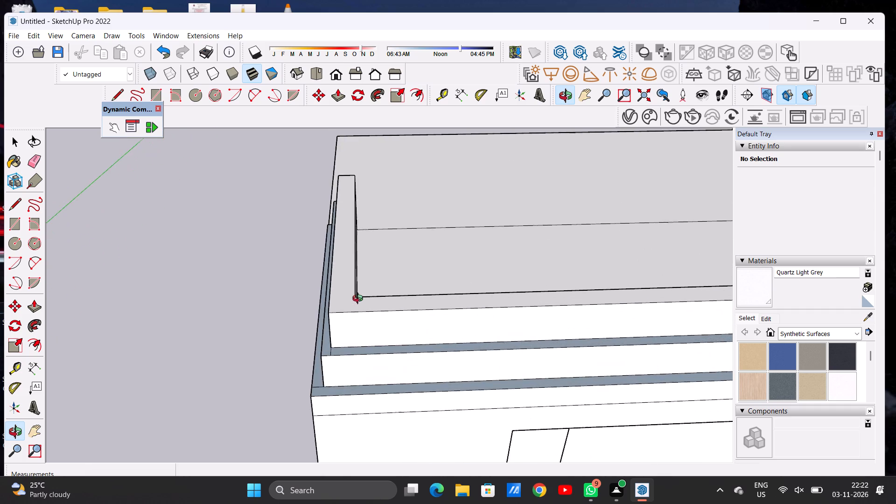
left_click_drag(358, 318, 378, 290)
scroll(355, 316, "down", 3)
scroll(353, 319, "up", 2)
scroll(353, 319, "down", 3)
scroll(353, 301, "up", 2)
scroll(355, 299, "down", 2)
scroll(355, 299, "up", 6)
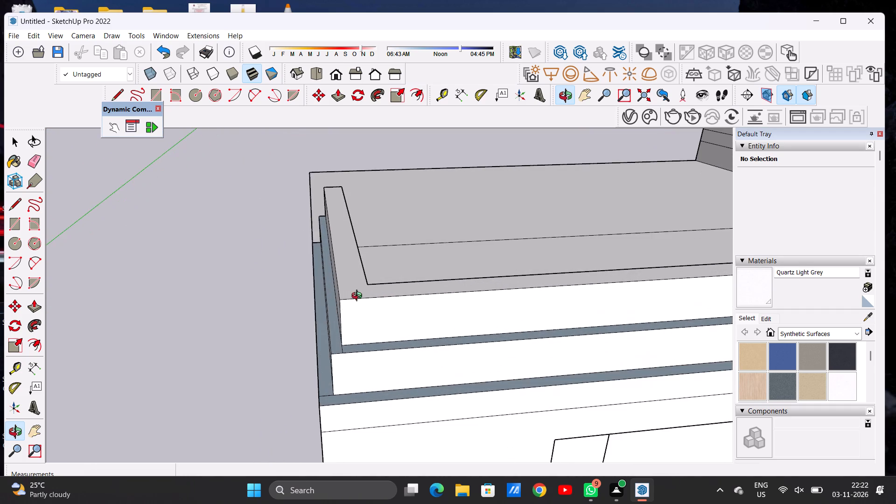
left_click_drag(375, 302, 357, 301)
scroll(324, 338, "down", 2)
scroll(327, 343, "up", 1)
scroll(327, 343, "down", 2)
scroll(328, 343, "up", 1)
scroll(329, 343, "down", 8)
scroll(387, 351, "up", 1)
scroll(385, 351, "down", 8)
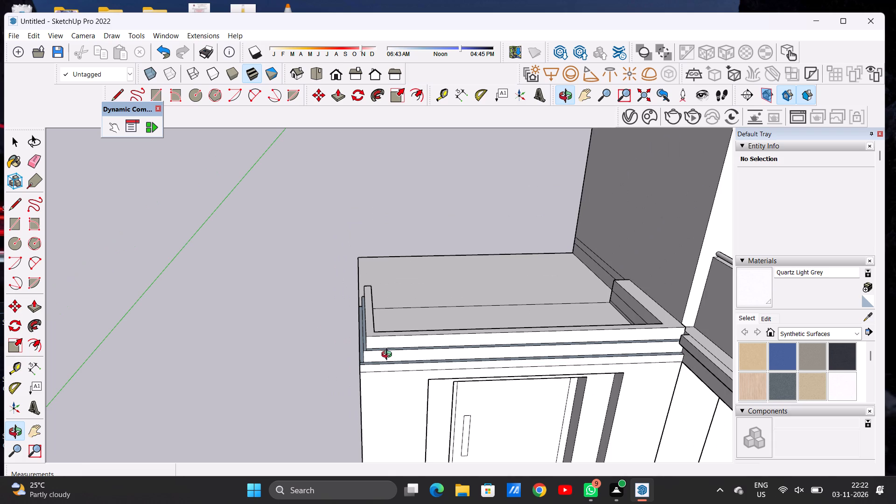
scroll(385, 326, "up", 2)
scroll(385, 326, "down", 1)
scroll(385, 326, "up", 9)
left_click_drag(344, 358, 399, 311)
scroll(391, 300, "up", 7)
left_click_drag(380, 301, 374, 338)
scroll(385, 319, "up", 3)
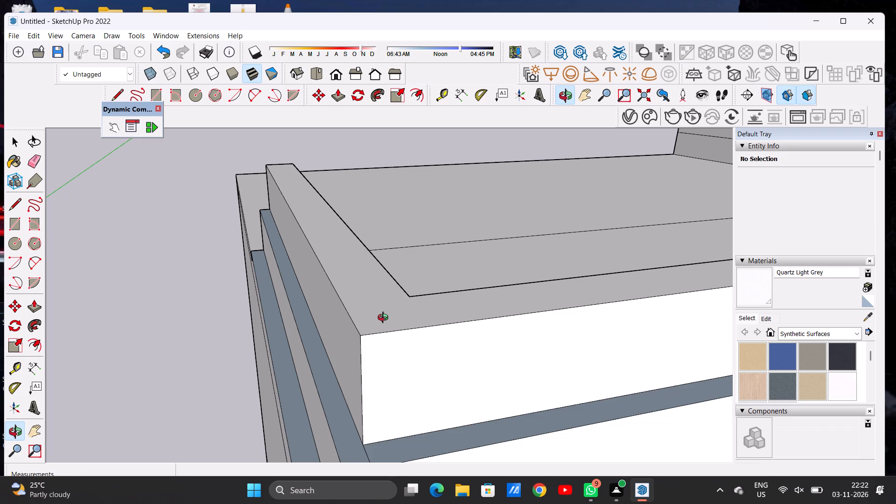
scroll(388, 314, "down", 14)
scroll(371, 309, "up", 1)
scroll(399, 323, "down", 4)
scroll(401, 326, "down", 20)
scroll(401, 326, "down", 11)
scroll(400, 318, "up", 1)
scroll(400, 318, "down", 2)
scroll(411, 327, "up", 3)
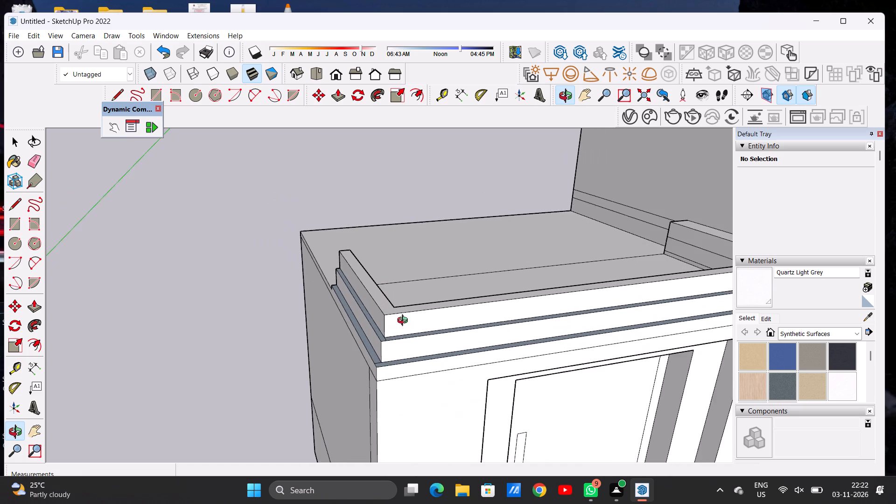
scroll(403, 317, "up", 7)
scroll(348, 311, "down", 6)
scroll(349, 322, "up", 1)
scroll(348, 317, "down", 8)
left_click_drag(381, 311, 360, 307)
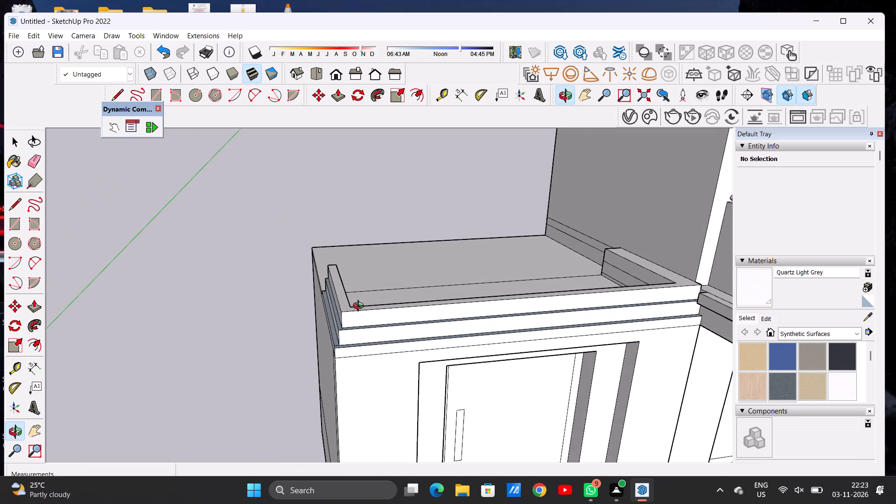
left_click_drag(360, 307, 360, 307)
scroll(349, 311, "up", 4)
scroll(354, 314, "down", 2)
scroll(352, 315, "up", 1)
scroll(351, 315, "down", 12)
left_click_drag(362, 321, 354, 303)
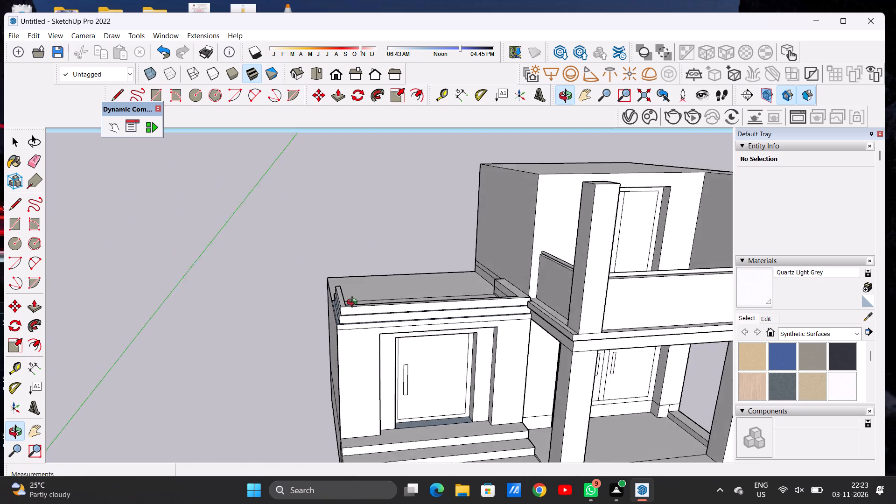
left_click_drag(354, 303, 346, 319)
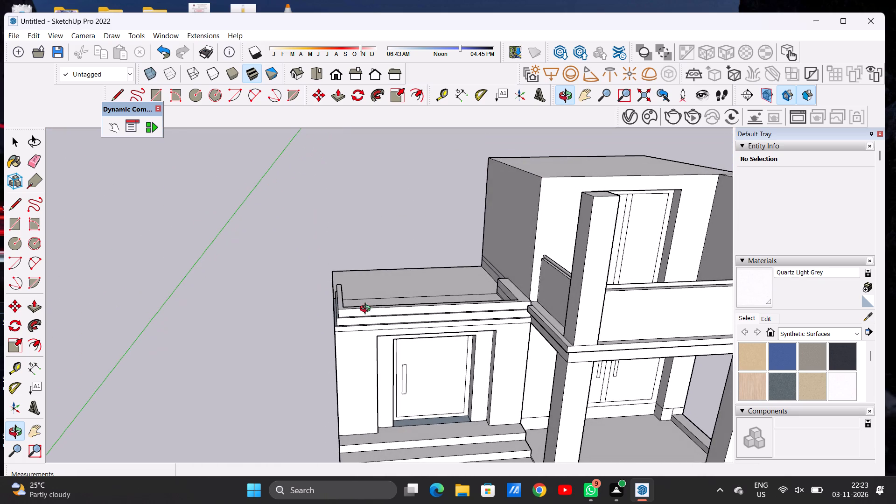
Raise the rear part of the entrance block's flat roof about 16' 10 5/8", level with the main house's upper roof.
scroll(382, 289, "up", 8)
left_click_drag(369, 289, 497, 335)
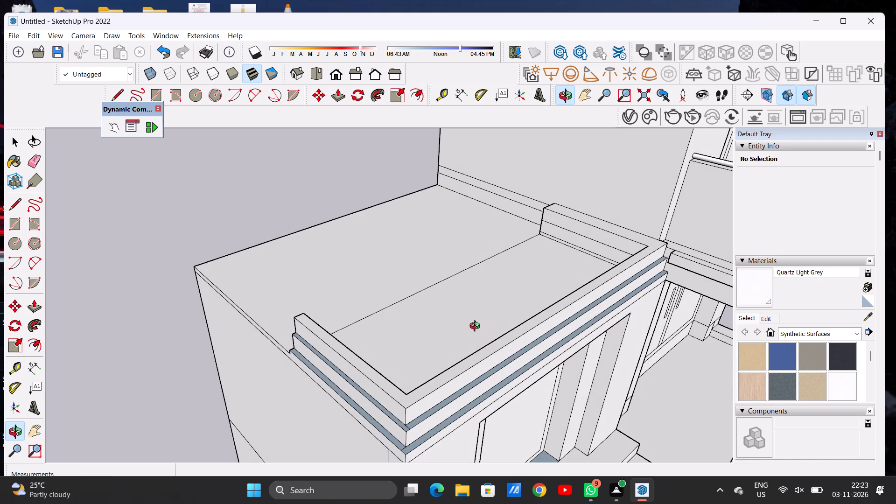
key("p")
left_click(350, 298)
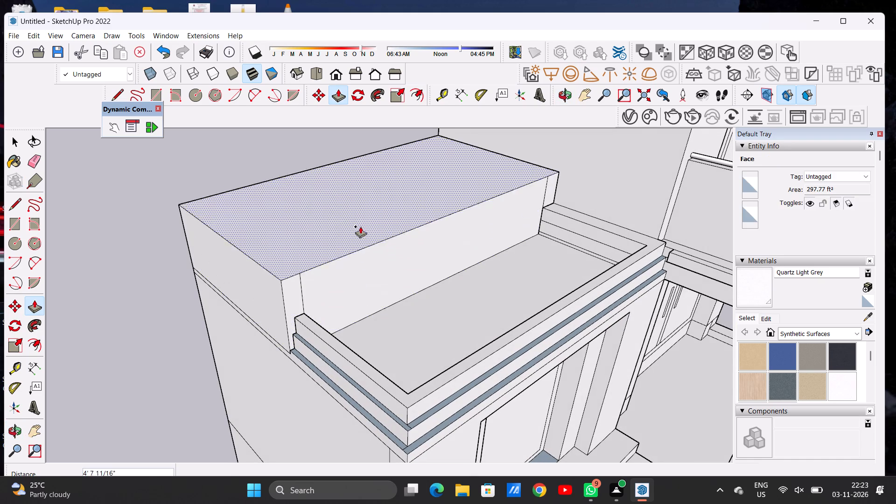
scroll(371, 247, "down", 16)
scroll(403, 215, "up", 5)
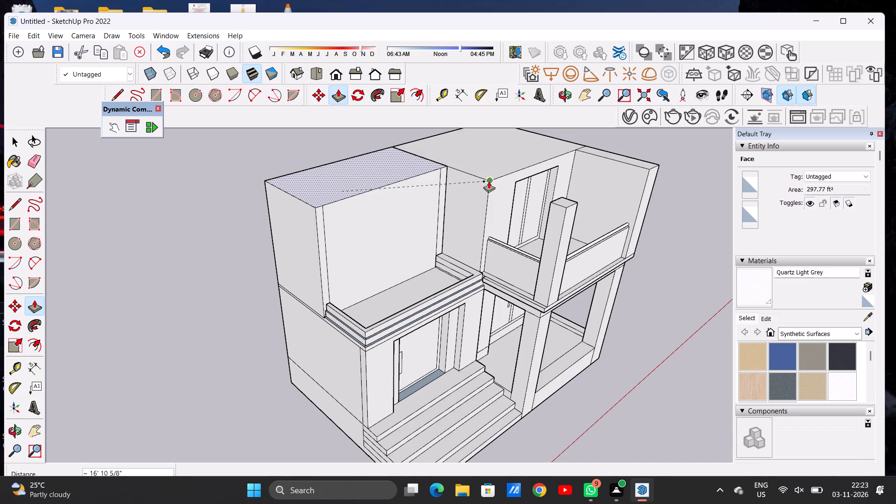
left_click(489, 181)
key("space")
type("O")
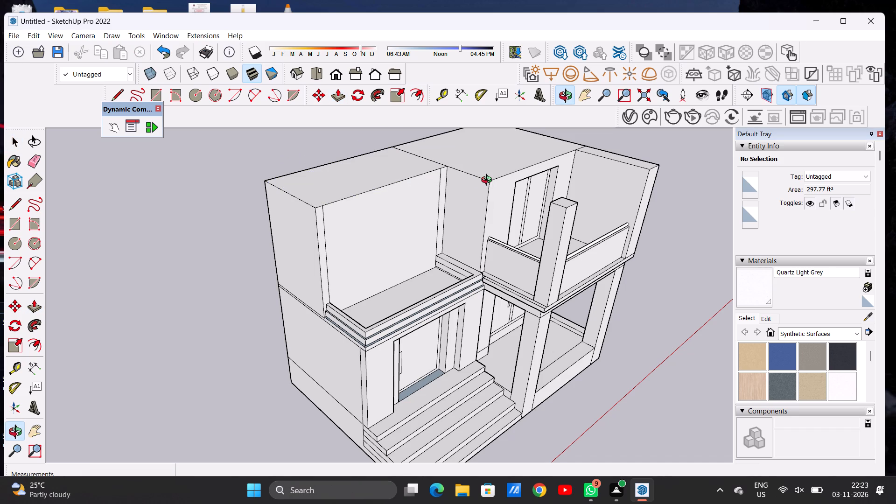
Examine the raised rear part's front wall above the entrance parapet in relation to the rest of the facade.
scroll(474, 273, "down", 7)
left_click_drag(465, 276, 343, 224)
scroll(418, 256, "up", 7)
left_click_drag(432, 274, 429, 274)
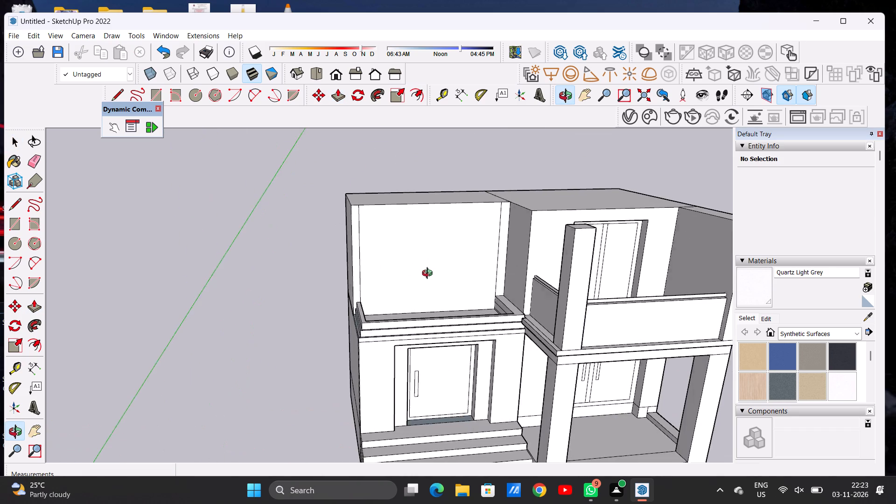
left_click_drag(429, 274, 386, 257)
scroll(438, 297, "up", 6)
left_click(435, 302)
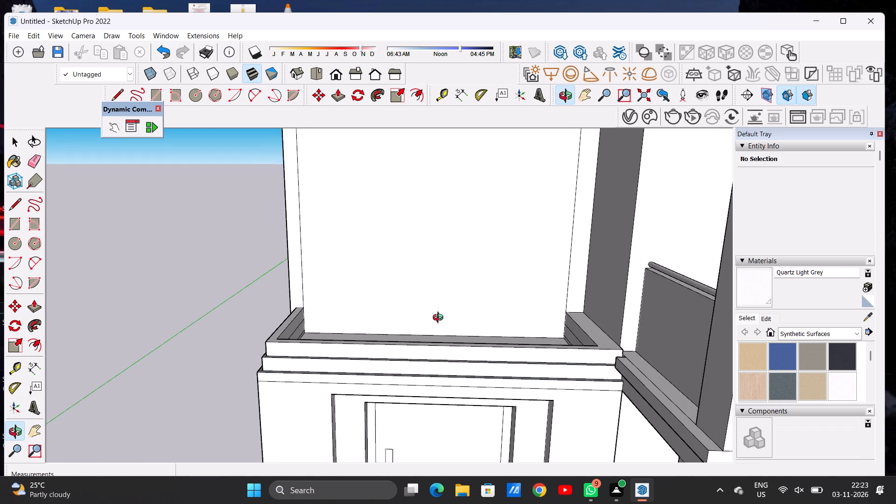
scroll(438, 331, "down", 12)
left_click_drag(432, 315, 431, 291)
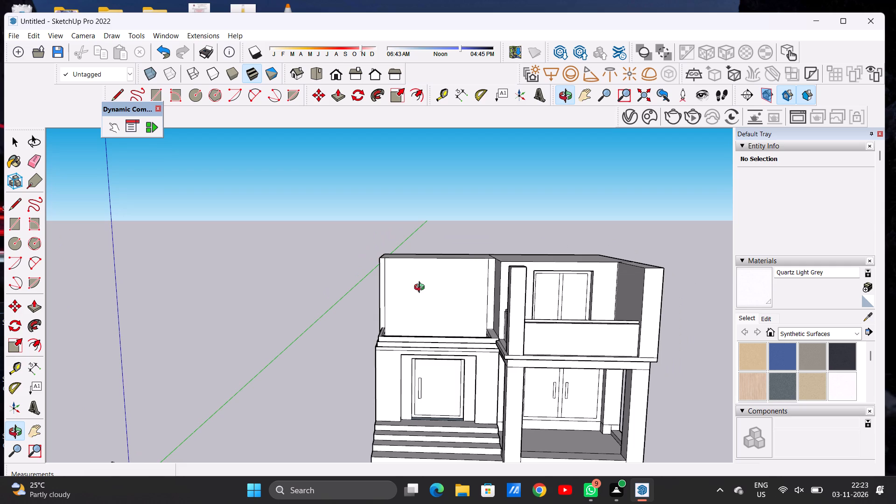
scroll(437, 278, "down", 8)
scroll(441, 287, "up", 1)
scroll(441, 287, "down", 8)
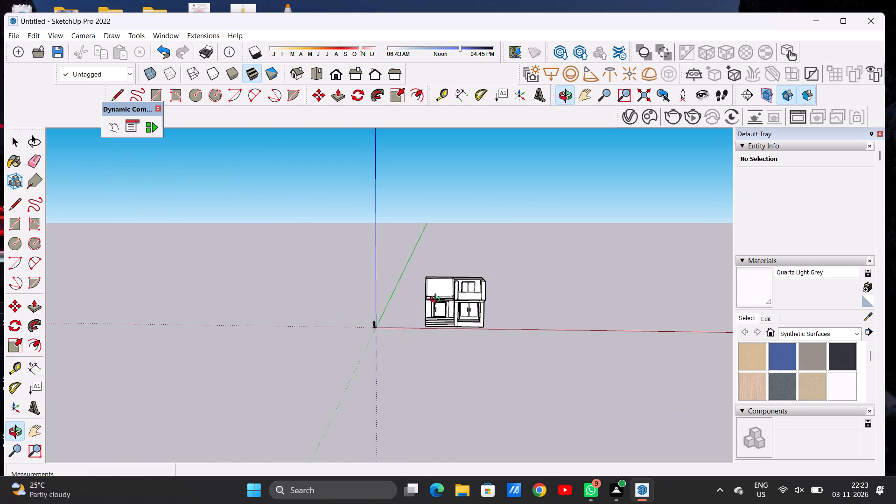
scroll(437, 301, "up", 8)
scroll(455, 281, "down", 1)
scroll(455, 281, "up", 11)
left_click_drag(447, 287, 446, 314)
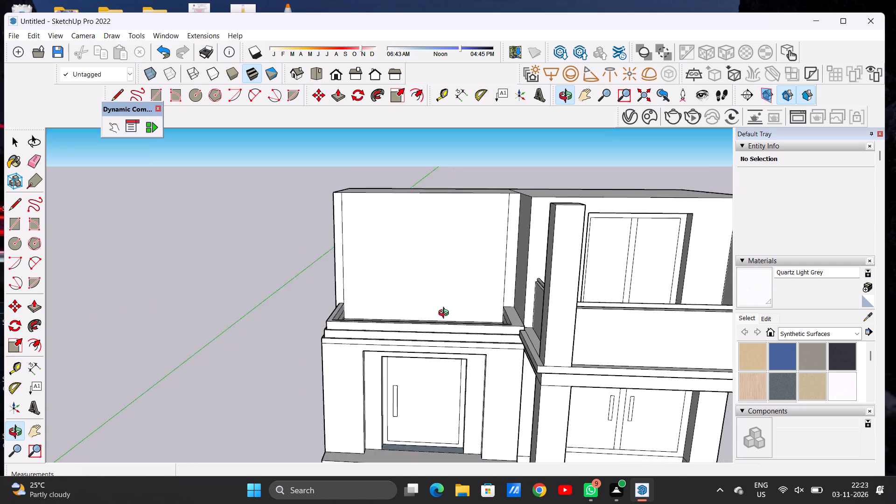
left_click_drag(446, 314, 448, 333)
scroll(457, 223, "up", 6)
scroll(457, 223, "down", 1)
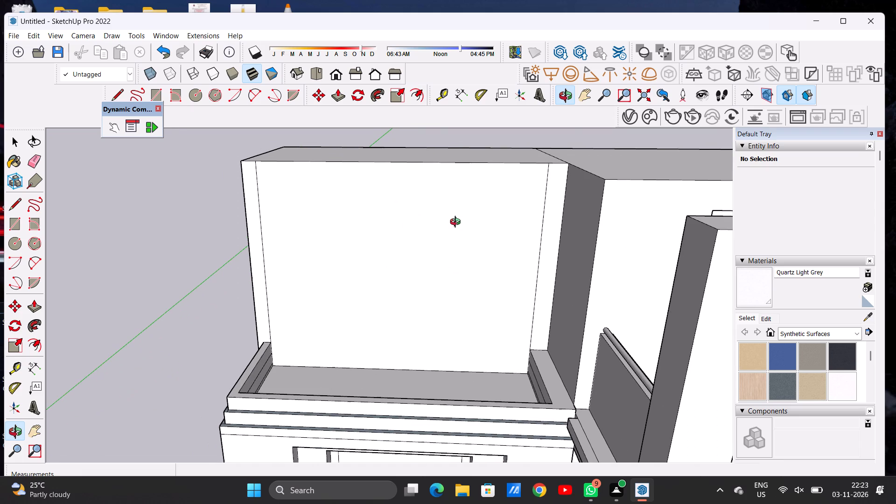
Draw a full-height vertical rectangle about 1' 8 3/8" by 16' 10 5/8" near the outer side edge of the raised front wall.
key("r")
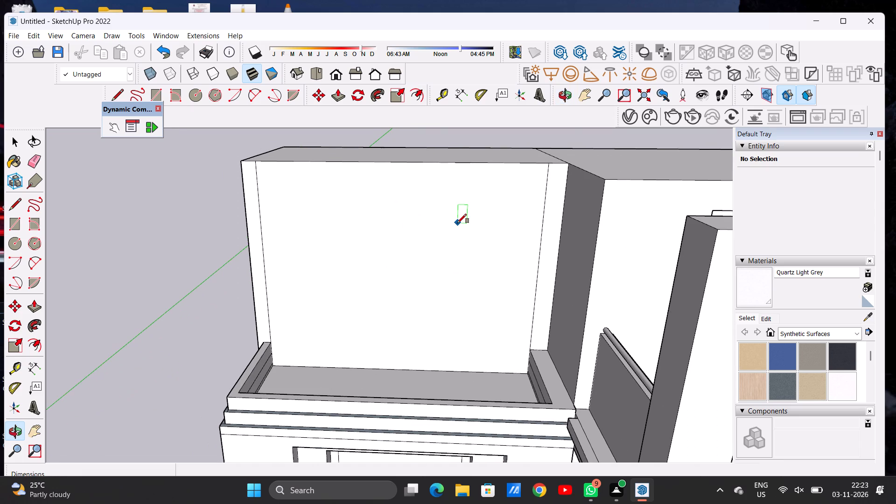
left_click(280, 366)
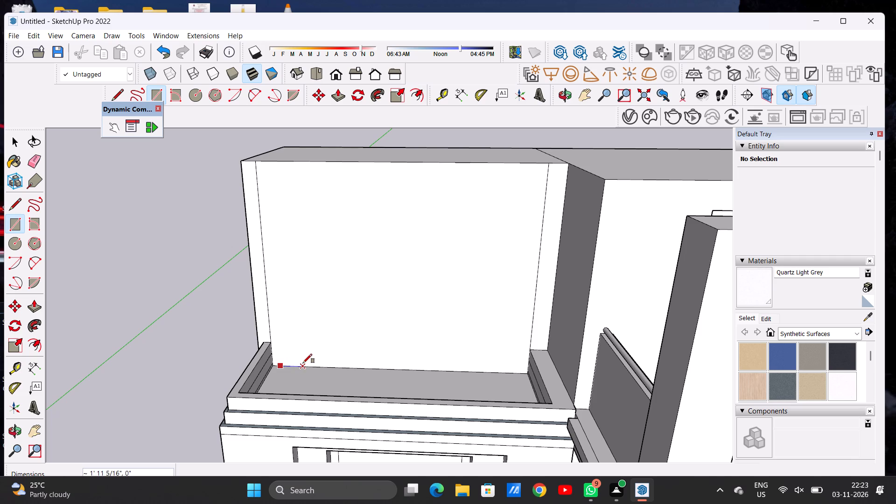
left_click(303, 363)
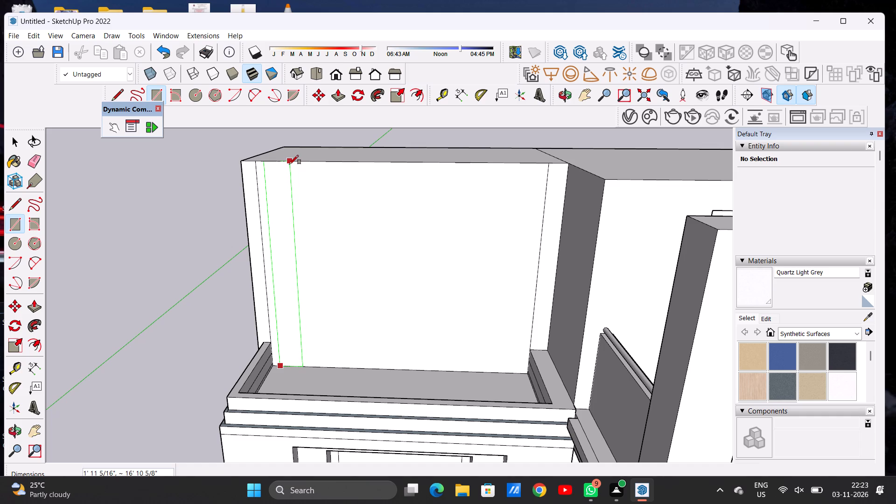
left_click(287, 164)
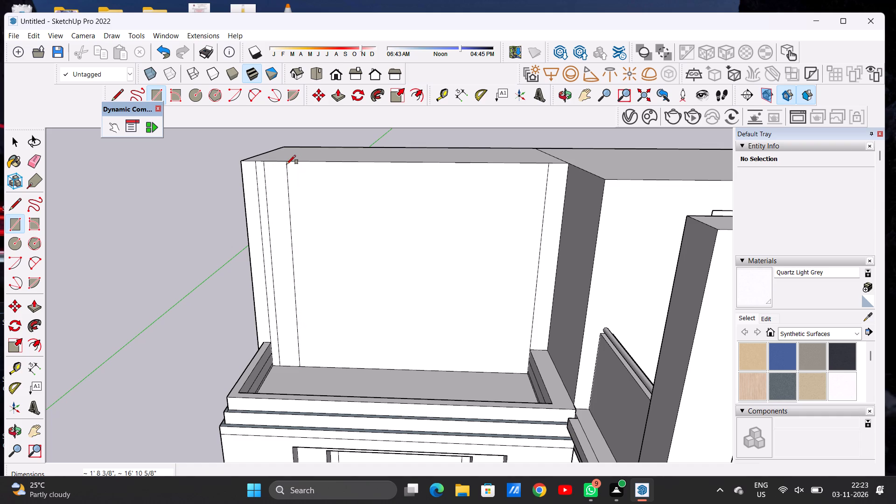
key("space")
Draw a vertical line about 16' 10 5/8" long inside the strip, close to its inner edge, from the wall's top to the entrance roof.
scroll(296, 209, "down", 8)
key("o")
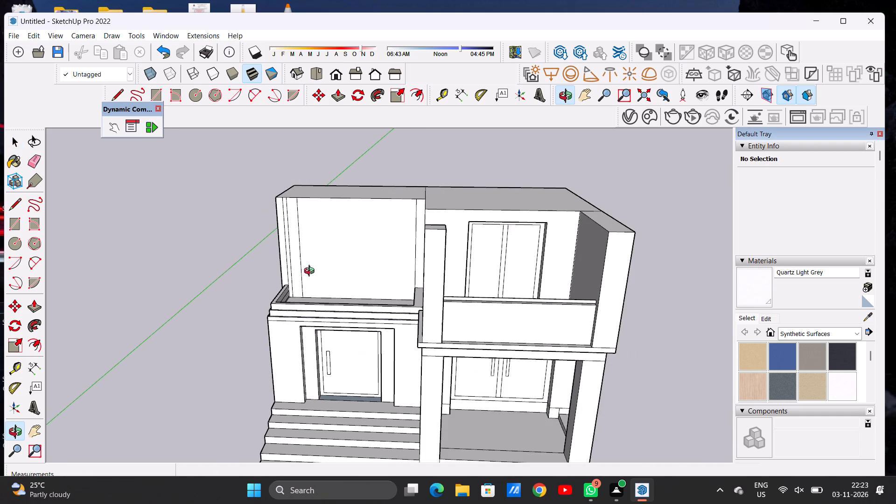
left_click_drag(305, 275, 322, 264)
scroll(298, 301, "up", 6)
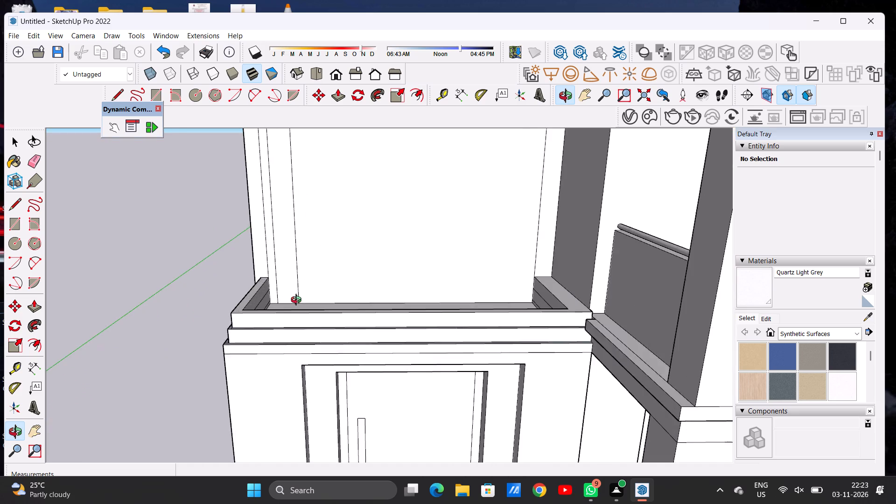
scroll(298, 301, "up", 8)
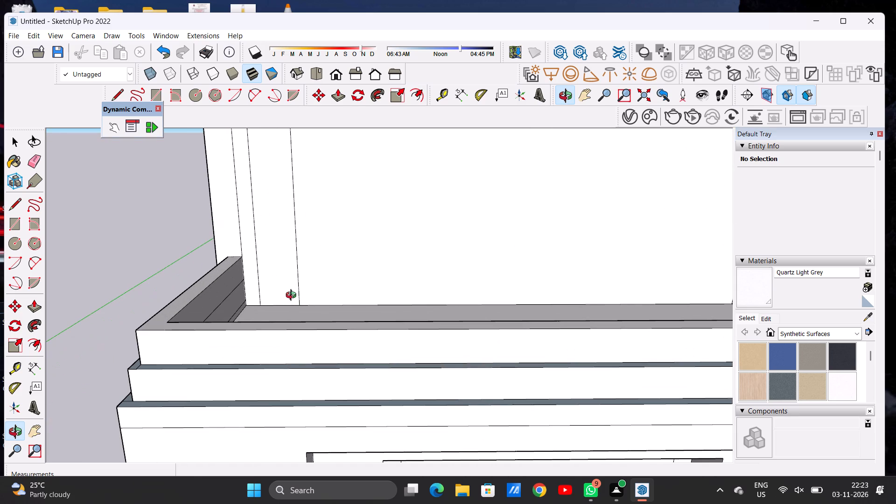
key("space")
scroll(321, 300, "down", 3)
scroll(322, 300, "up", 1)
scroll(322, 300, "down", 8)
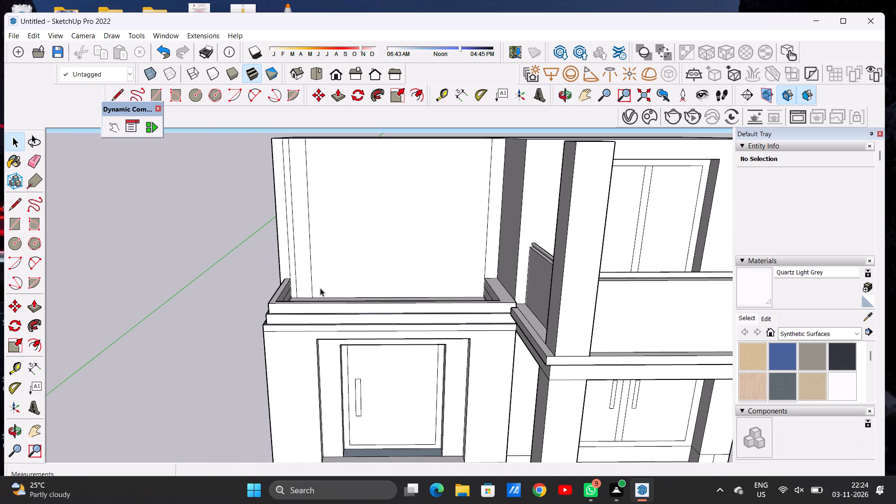
key("l")
scroll(294, 175, "up", 7)
scroll(301, 190, "down", 2)
scroll(302, 193, "up", 1)
scroll(303, 194, "down", 2)
scroll(303, 195, "up", 1)
scroll(303, 195, "down", 1)
scroll(303, 195, "up", 1)
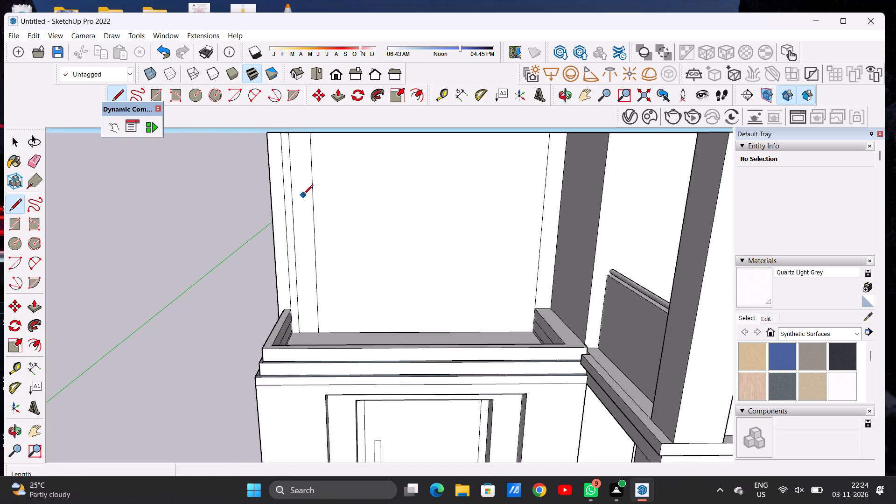
scroll(304, 185, "down", 1)
scroll(304, 189, "up", 1)
scroll(304, 189, "down", 3)
scroll(295, 136, "up", 5)
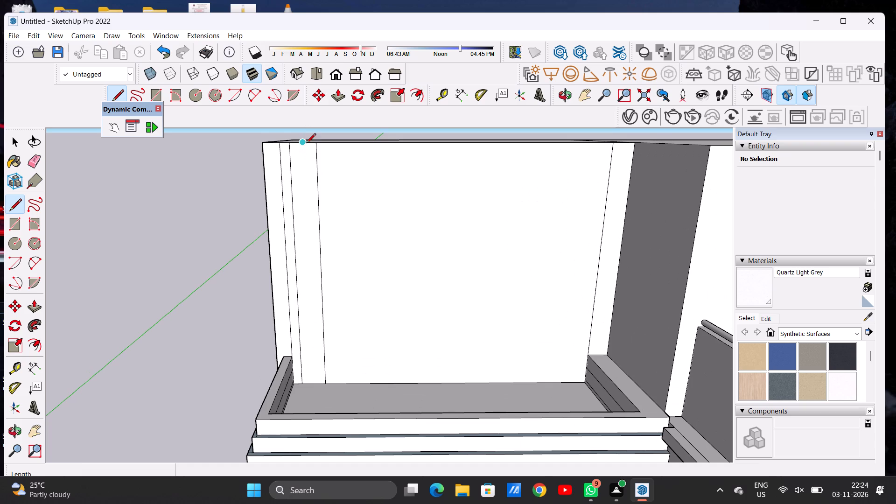
scroll(311, 154, "up", 7)
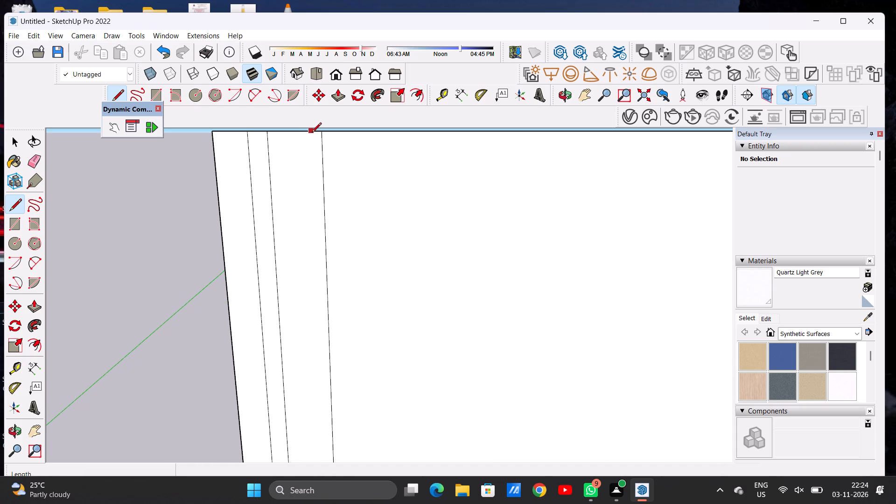
left_click(312, 134)
scroll(321, 172, "down", 9)
scroll(317, 163, "up", 1)
scroll(317, 163, "down", 2)
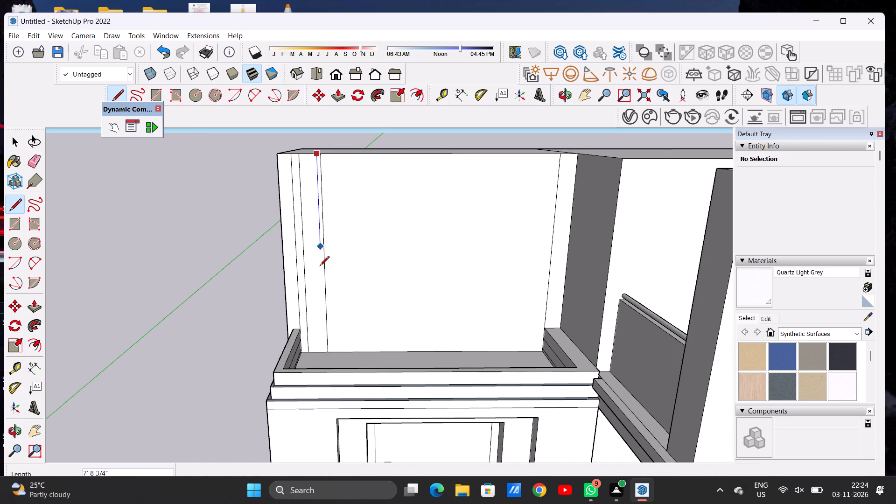
scroll(329, 345, "up", 10)
left_click(321, 358)
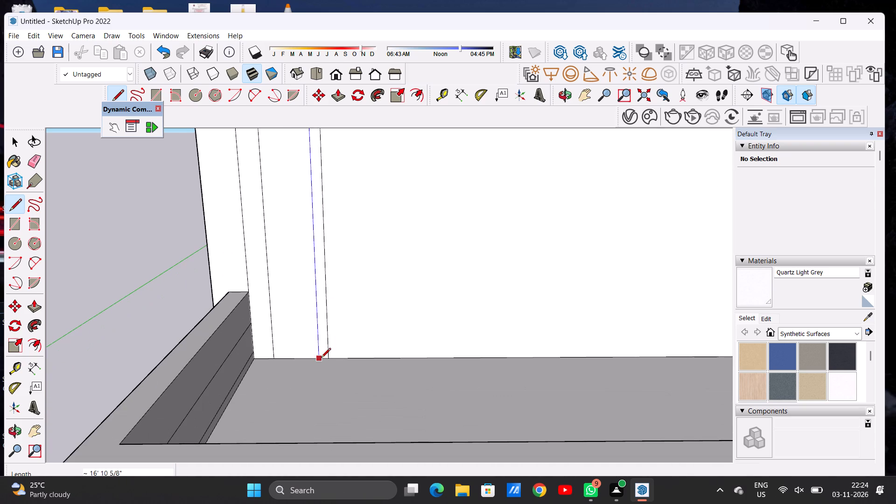
Erase the strip's original inner edge so the new line bounds a narrower strip.
key("space")
key("e")
left_click_drag(330, 336, 328, 341)
key("space")
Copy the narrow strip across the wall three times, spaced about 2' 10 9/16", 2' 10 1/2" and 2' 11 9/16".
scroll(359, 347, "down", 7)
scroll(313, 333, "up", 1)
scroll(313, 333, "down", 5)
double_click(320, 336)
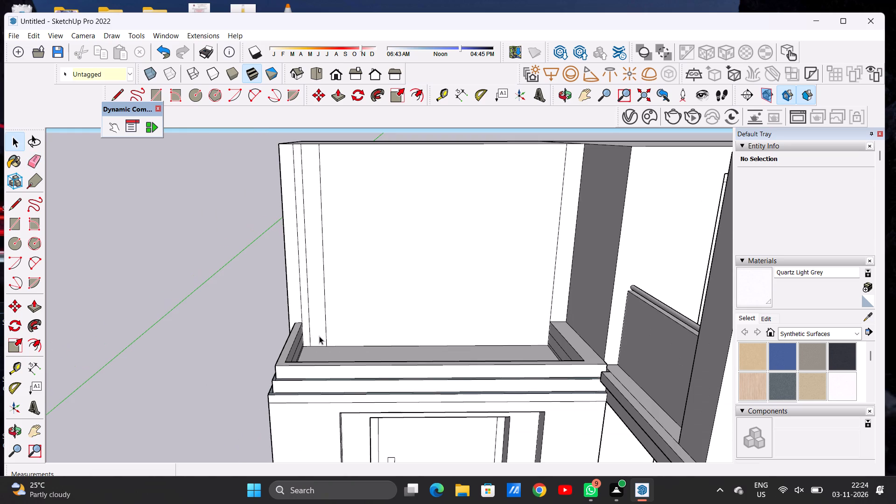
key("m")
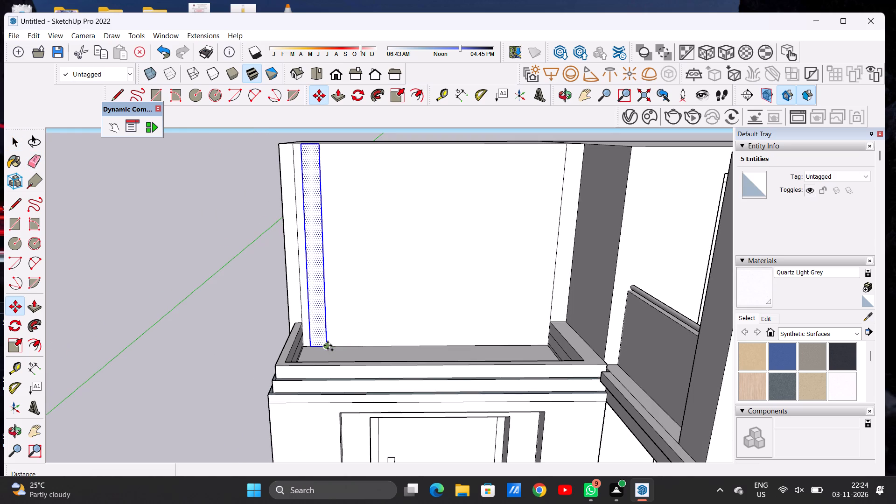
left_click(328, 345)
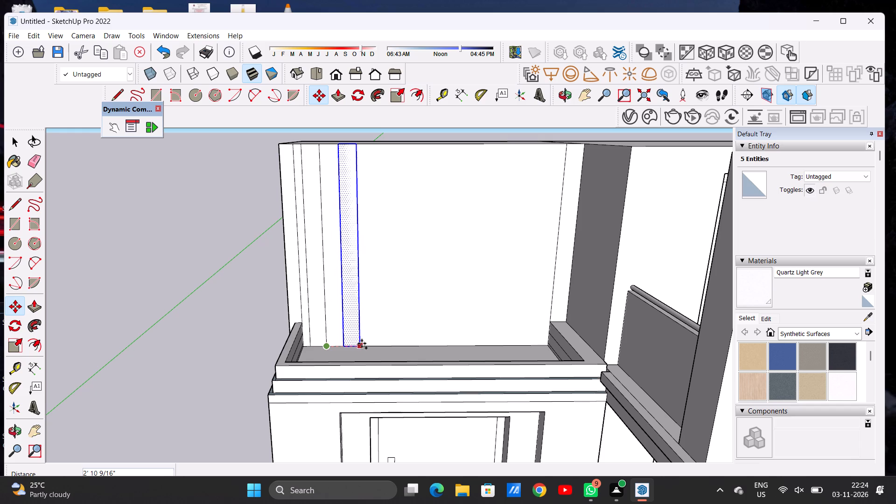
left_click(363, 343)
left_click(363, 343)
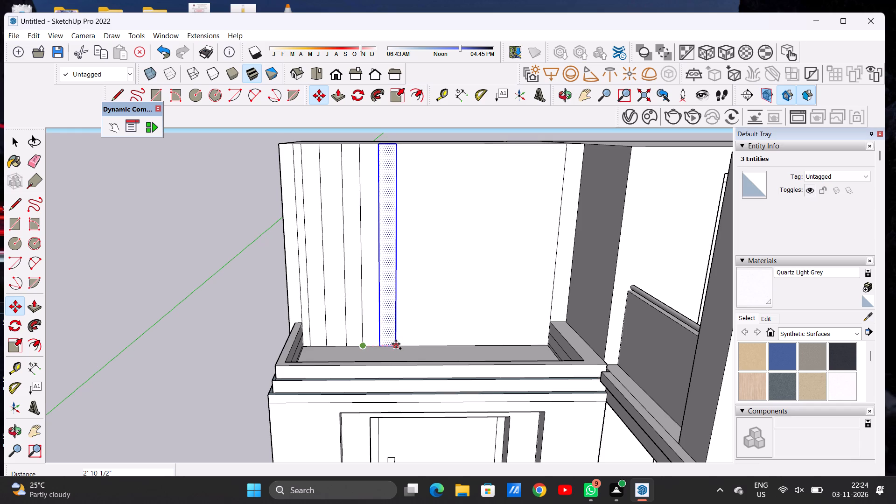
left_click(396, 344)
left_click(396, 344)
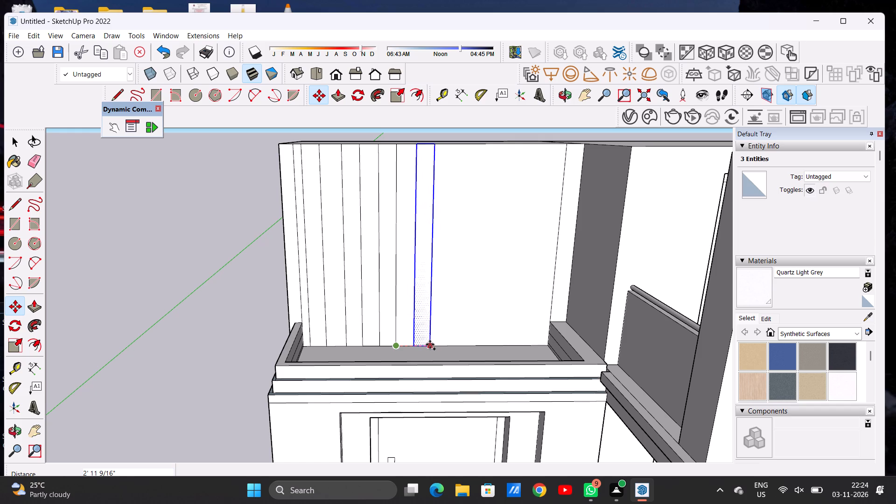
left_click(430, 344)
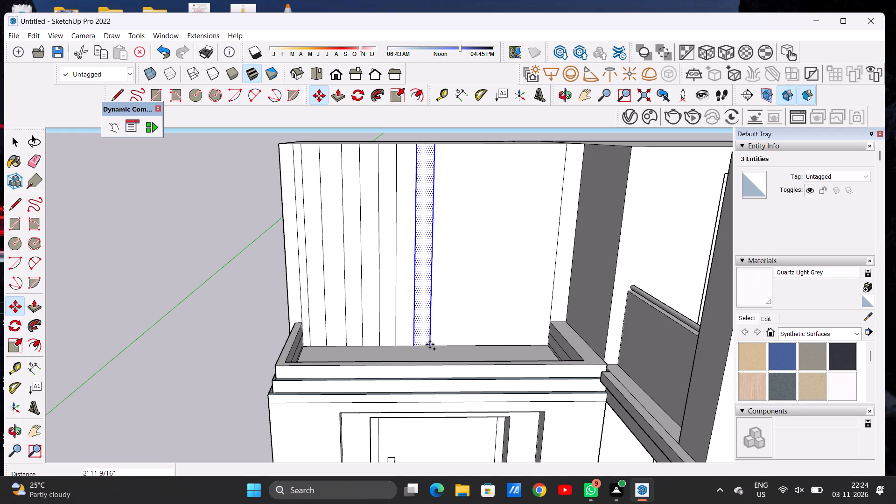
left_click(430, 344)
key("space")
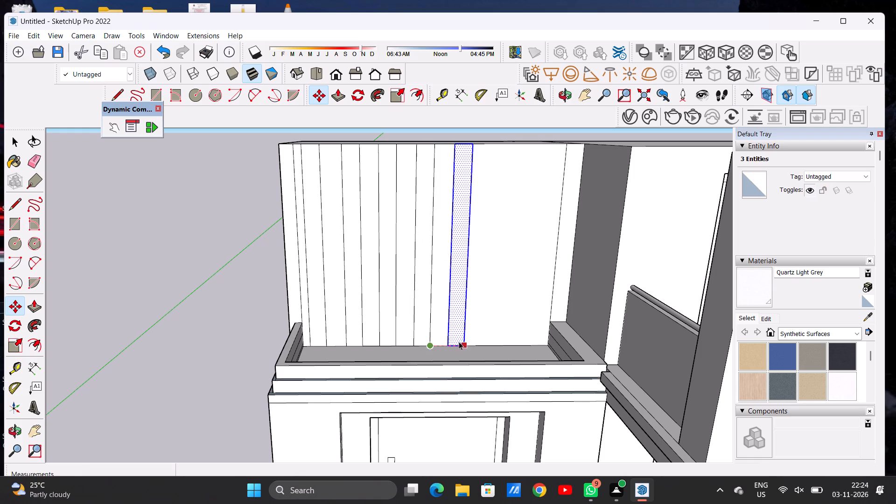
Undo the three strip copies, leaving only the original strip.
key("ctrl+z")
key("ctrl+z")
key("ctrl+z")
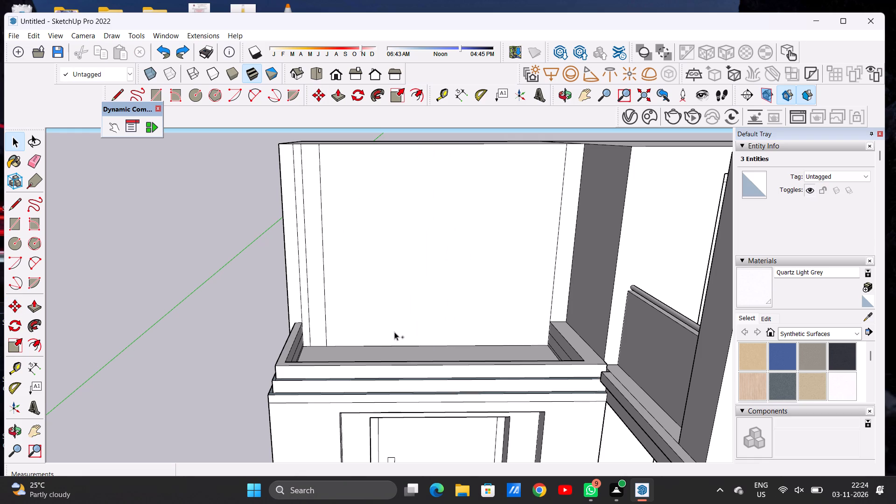
Copy the narrow strip twice along the raised wall, with spacings of about 3' 10 7/16" and 4' 3 11/16".
scroll(326, 340, "up", 1)
double_click(316, 339)
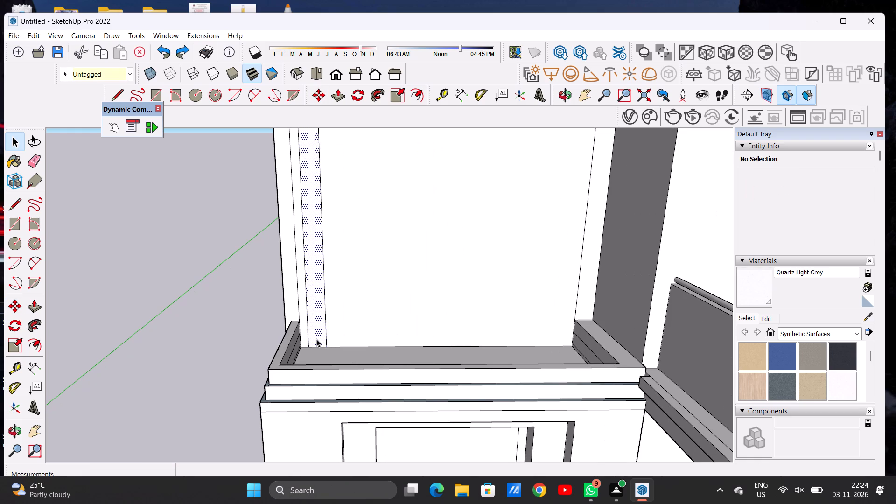
key("m")
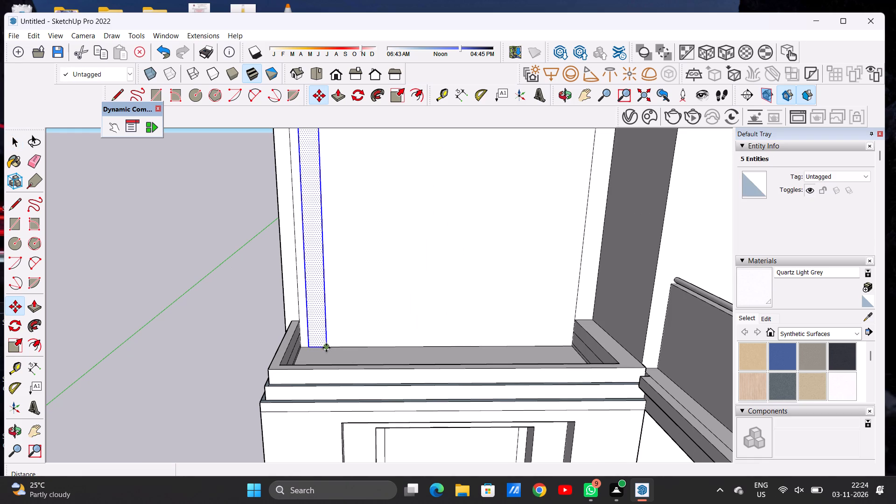
left_click(326, 348)
scroll(364, 349, "down", 5)
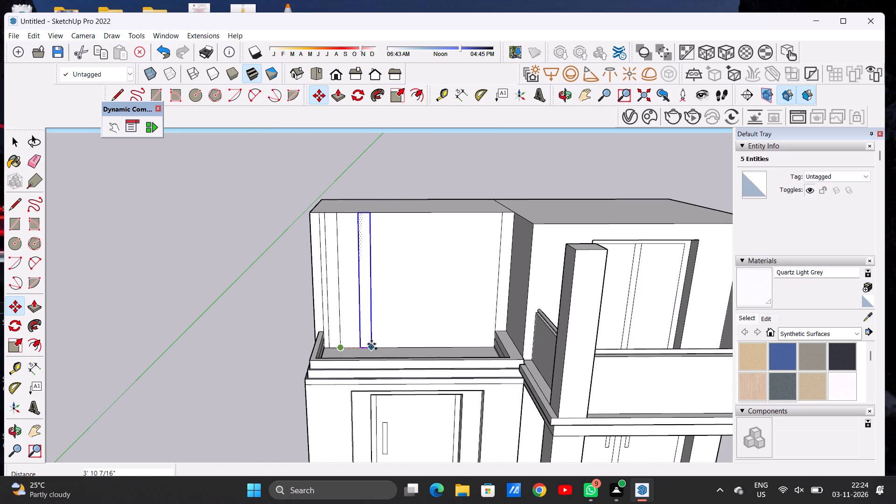
left_click(371, 344)
scroll(372, 350, "up", 8)
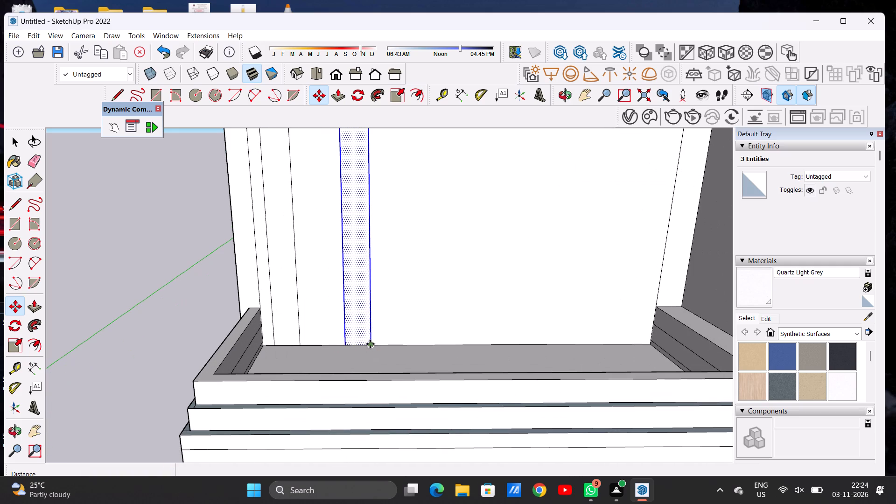
left_click(370, 344)
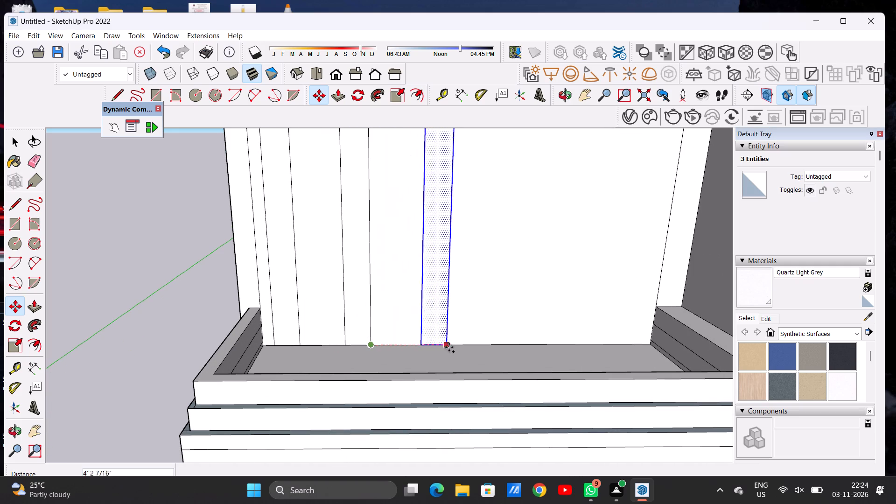
left_click(449, 347)
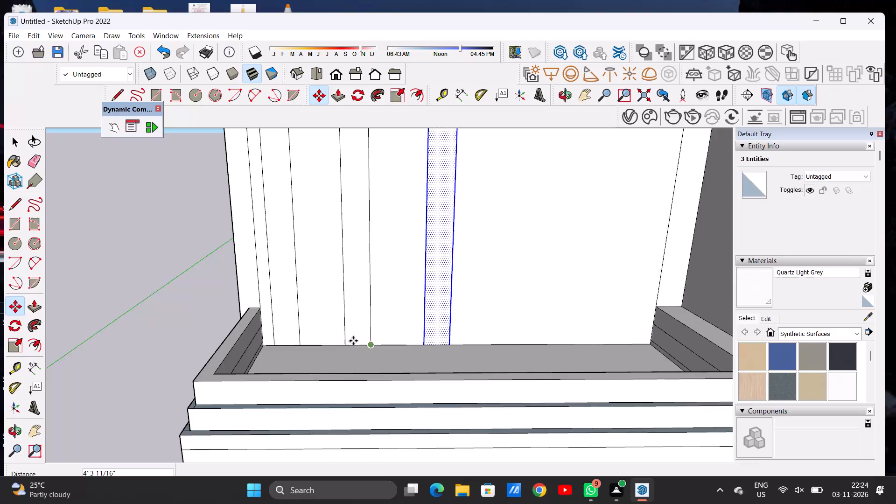
Copy the newest strip twice more toward the wall's far end, spaced about 3' 11" and 3' 6 15/16".
scroll(338, 339, "down", 6)
scroll(397, 343, "up", 3)
scroll(399, 345, "down", 1)
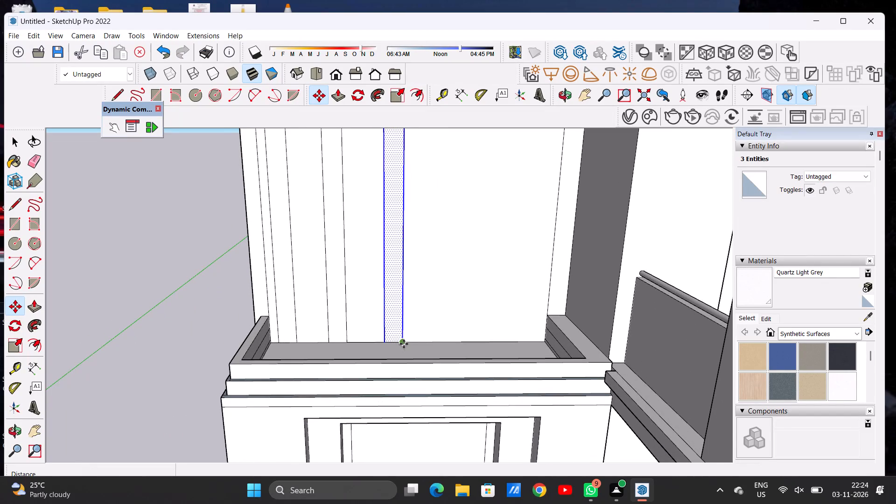
scroll(404, 344, "up", 4)
left_click(404, 342)
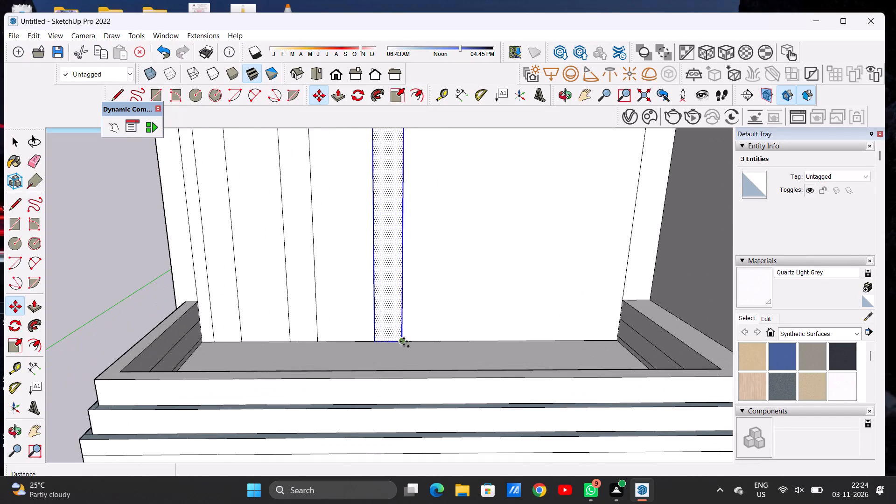
scroll(419, 335, "down", 5)
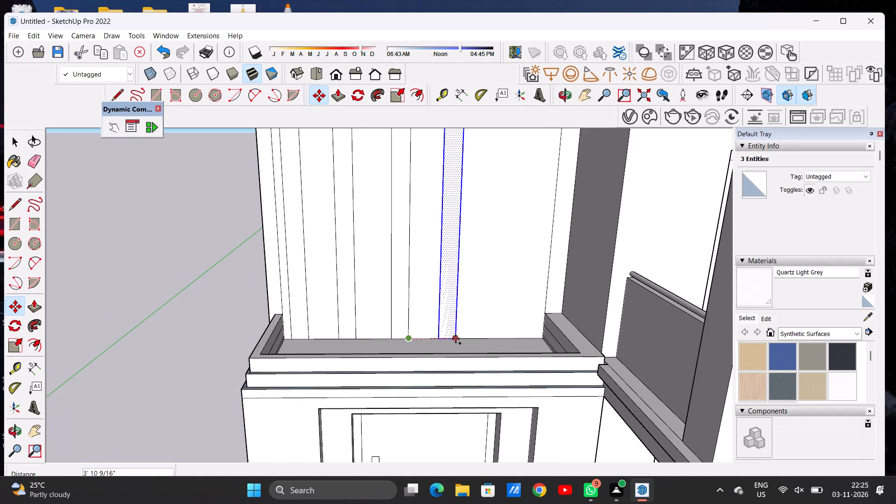
left_click(456, 339)
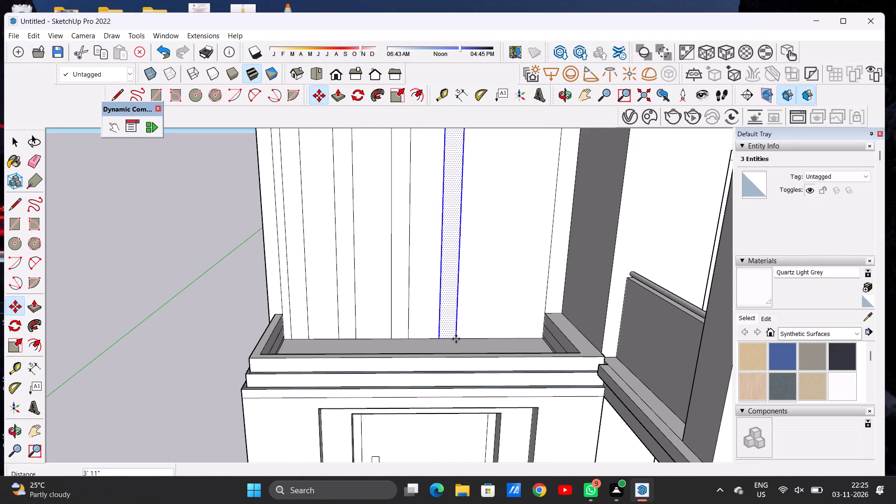
left_click(456, 339)
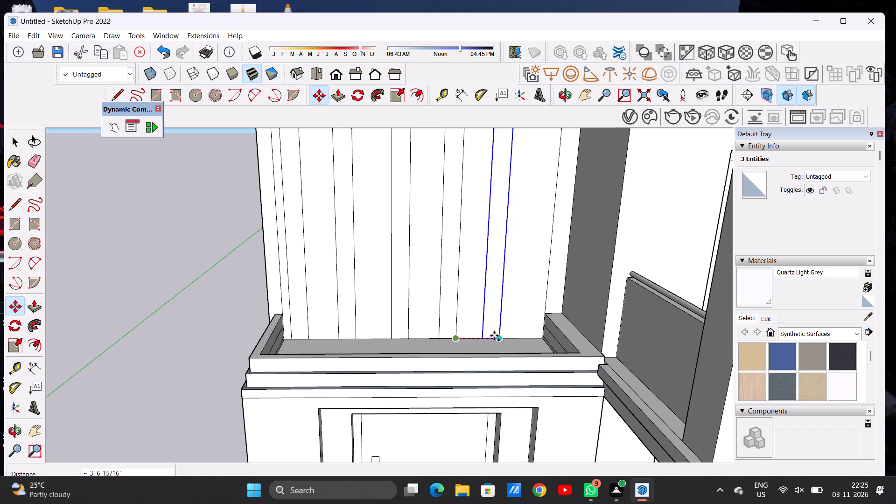
left_click(494, 336)
key("space")
scroll(428, 323, "down", 17)
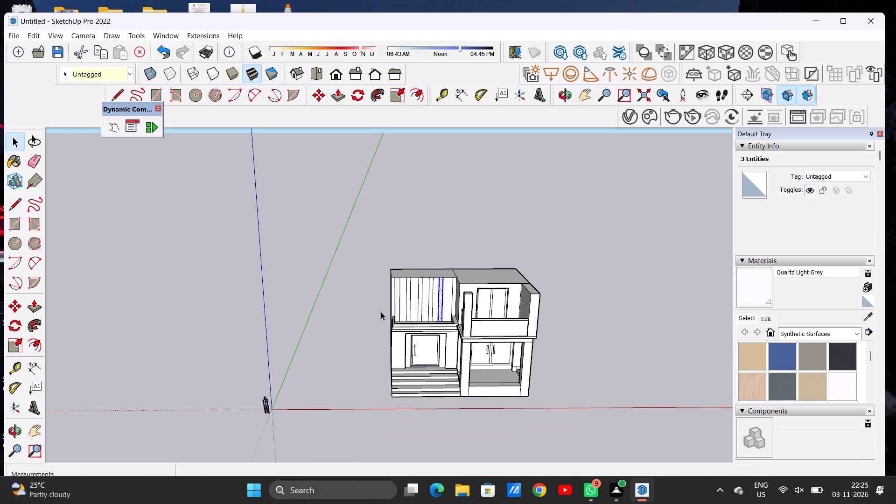
left_click(350, 308)
Draw a horizontal line about 1' 4 13/16" long across each of the five strips, all level just below the wall's top.
scroll(439, 278, "up", 7)
scroll(412, 281, "down", 1)
scroll(412, 281, "up", 2)
scroll(412, 281, "down", 3)
scroll(397, 291, "up", 3)
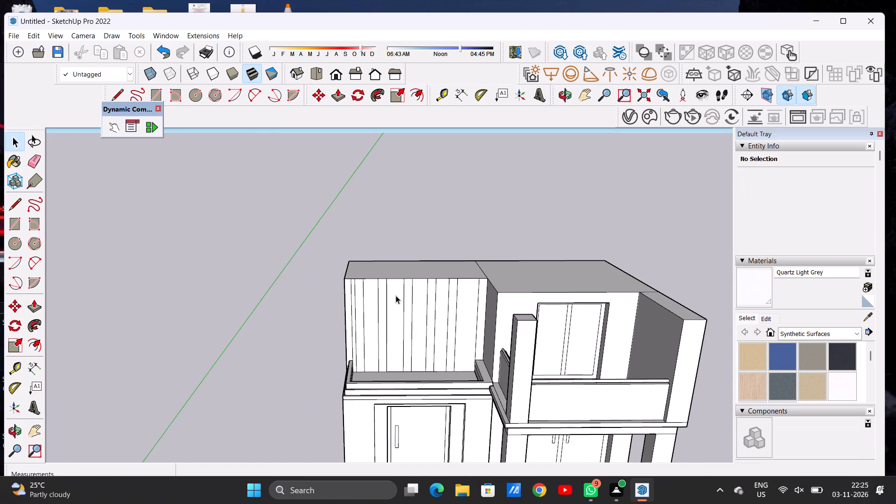
scroll(396, 295, "up", 2)
key("o")
left_click_drag(390, 278, 386, 265)
scroll(410, 302, "up", 5)
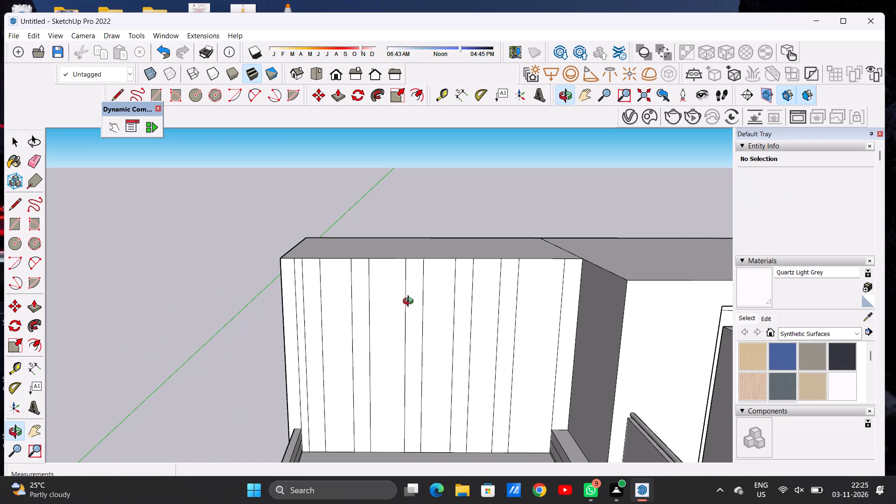
key("l")
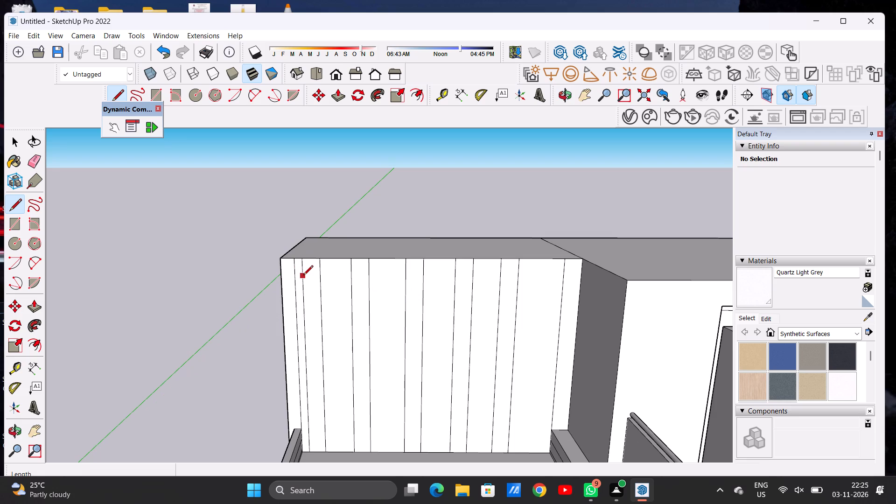
left_click(303, 276)
left_click(319, 275)
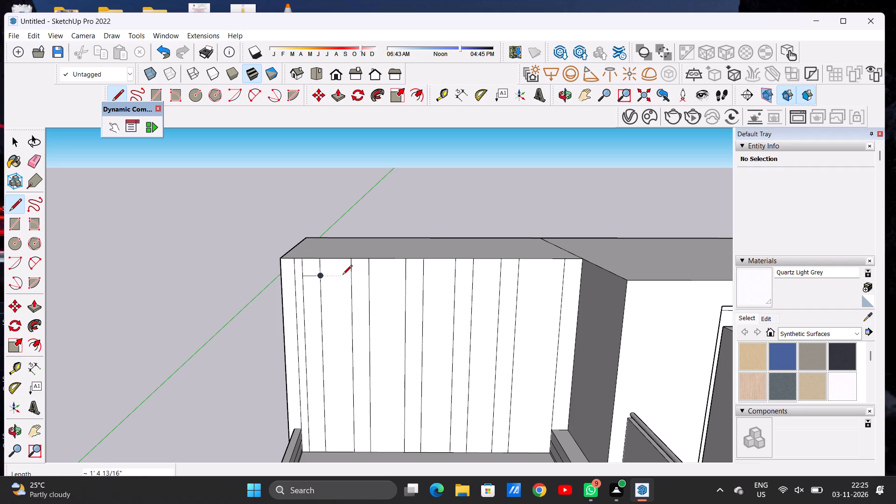
left_click(352, 278)
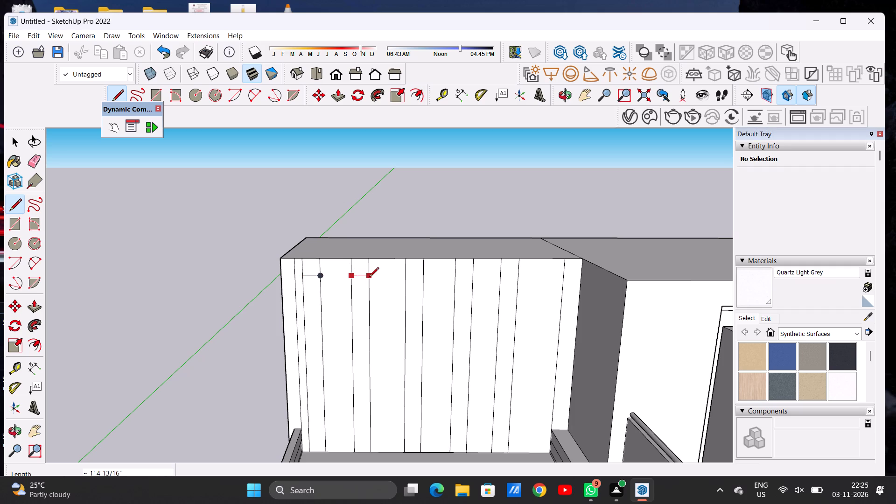
left_click(369, 278)
left_click(406, 279)
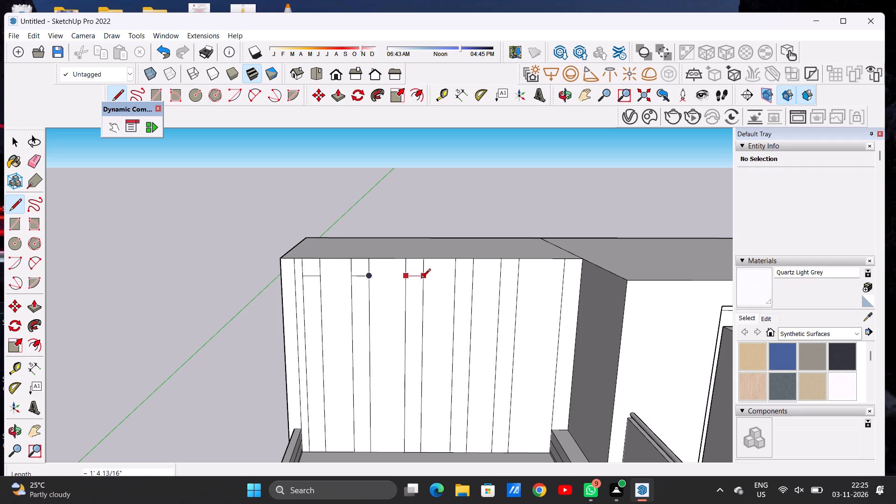
left_click(421, 279)
left_click(452, 279)
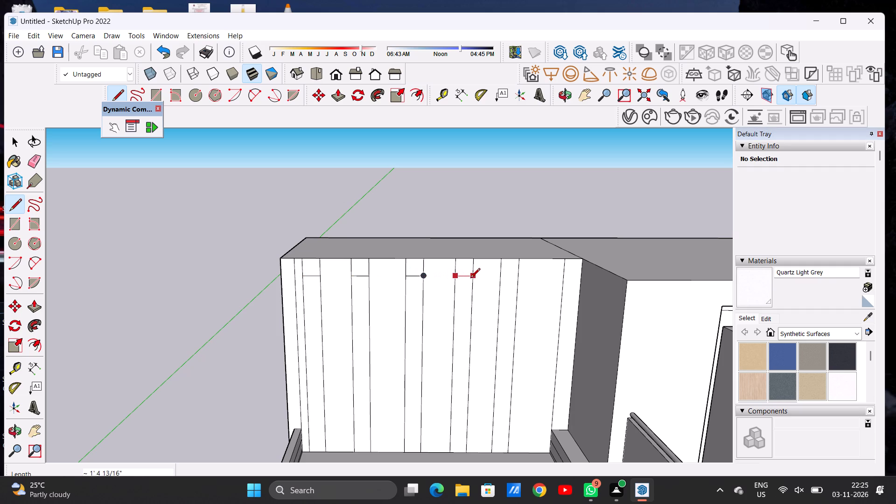
left_click(470, 279)
left_click(501, 278)
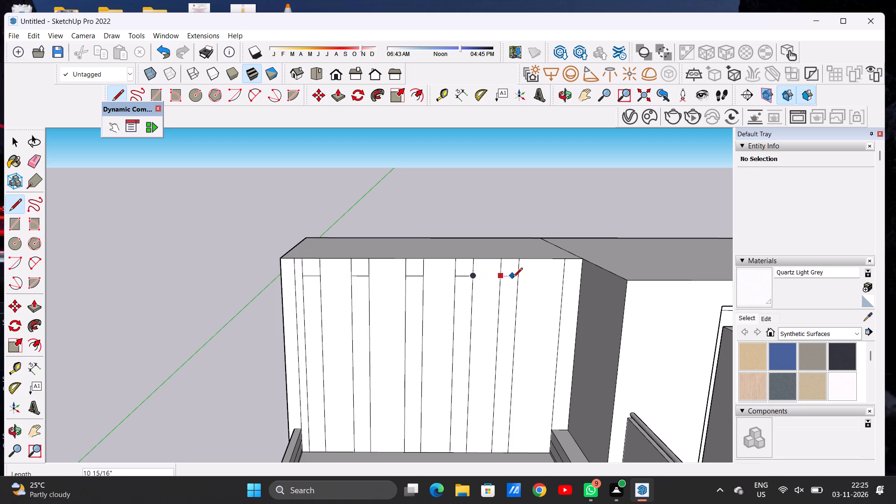
left_click(515, 278)
key("space")
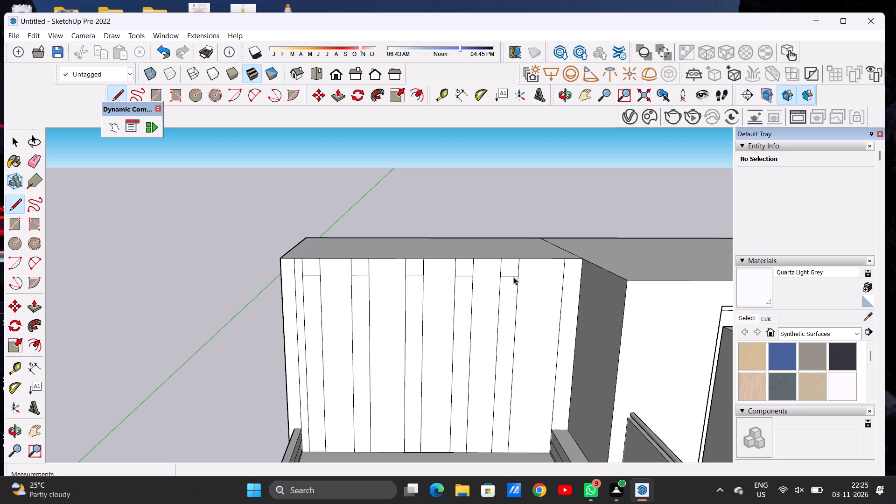
Push/Pull the first strip's face below its short horizontal line outward about 1' 3 1/8".
scroll(424, 277, "down", 1)
scroll(424, 277, "up", 1)
scroll(424, 278, "down", 5)
key("o")
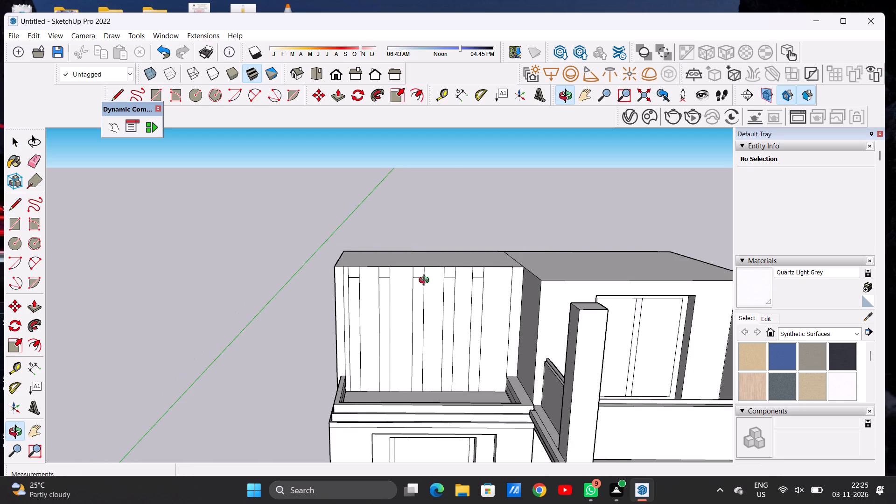
scroll(432, 278, "down", 7)
left_click_drag(405, 311, 511, 309)
scroll(383, 308, "up", 4)
scroll(383, 308, "down", 1)
scroll(383, 308, "up", 3)
scroll(383, 308, "down", 1)
scroll(383, 308, "up", 4)
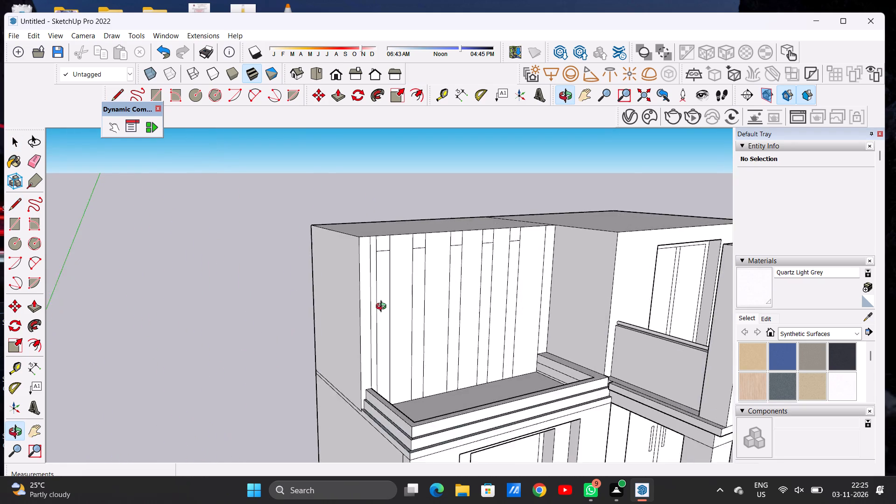
scroll(383, 308, "up", 3)
key("p")
left_click(378, 301)
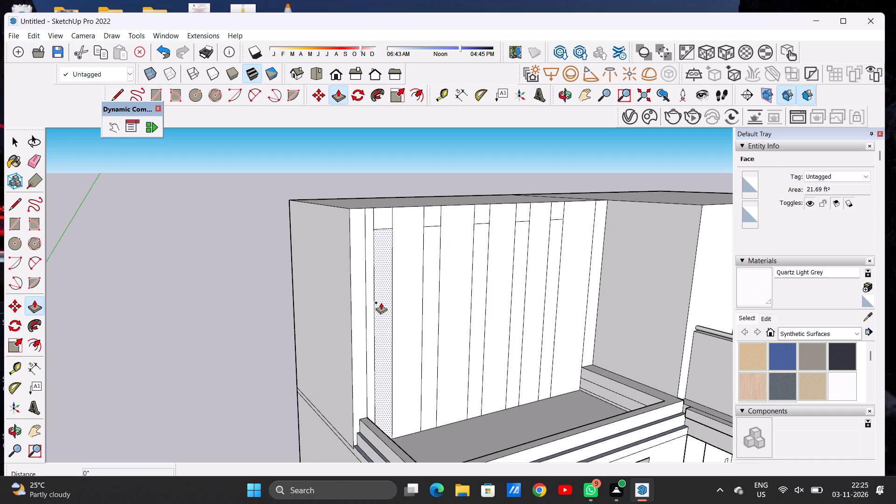
left_click(389, 301)
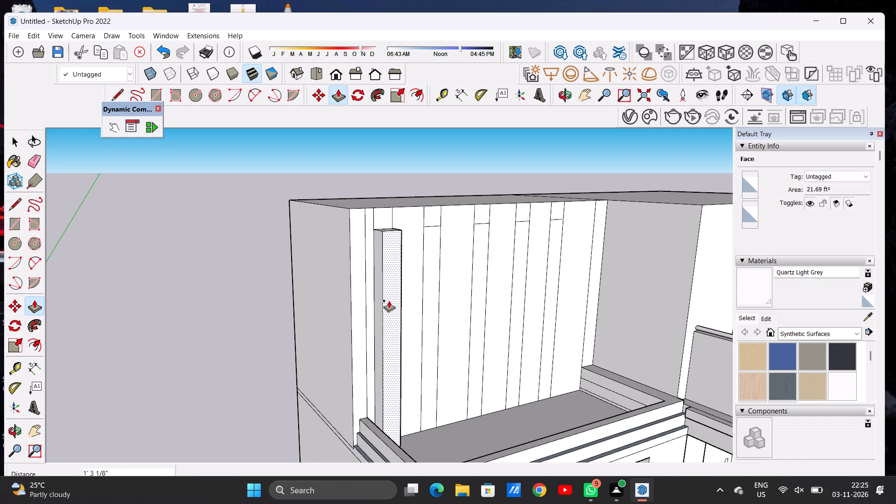
Push/Pull the other four strips outward 1' 3 1/8", each matched to the depth of the strip before it.
scroll(433, 299, "up", 4)
left_click(433, 299)
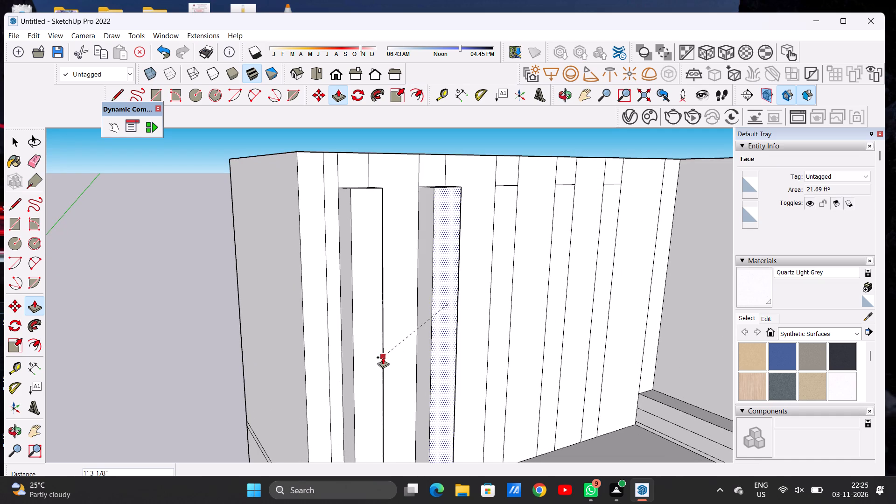
left_click(383, 357)
left_click(496, 326)
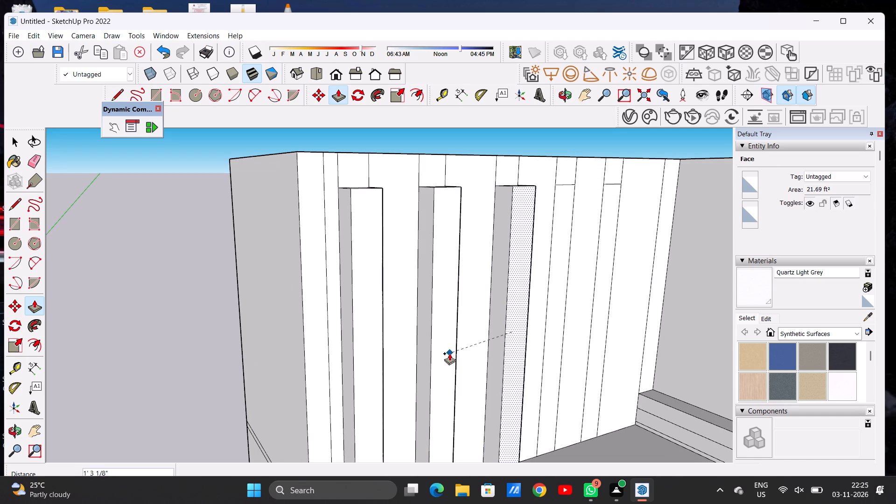
left_click(449, 353)
left_click(557, 327)
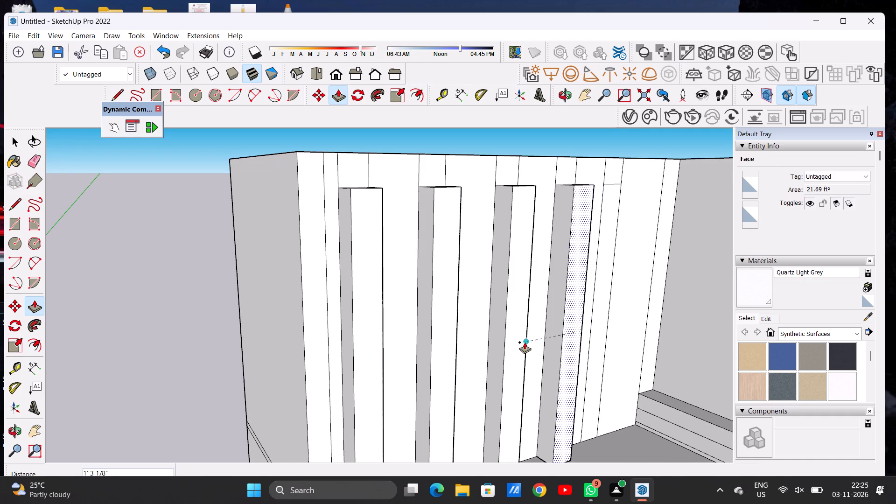
left_click(525, 342)
left_click(595, 320)
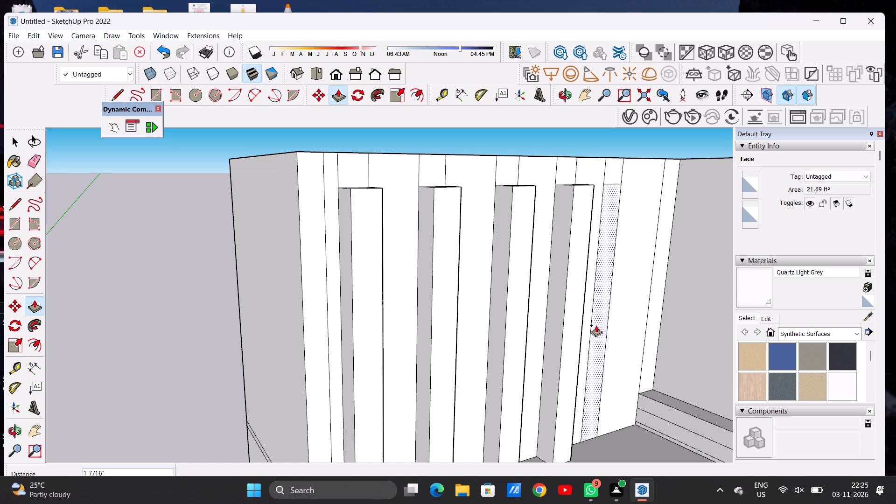
left_click(577, 343)
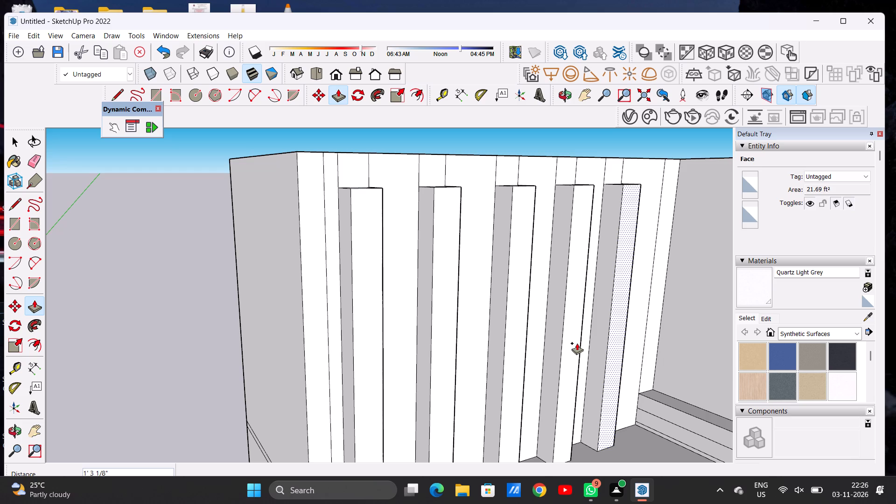
scroll(430, 325, "down", 8)
scroll(429, 324, "down", 18)
key("space")
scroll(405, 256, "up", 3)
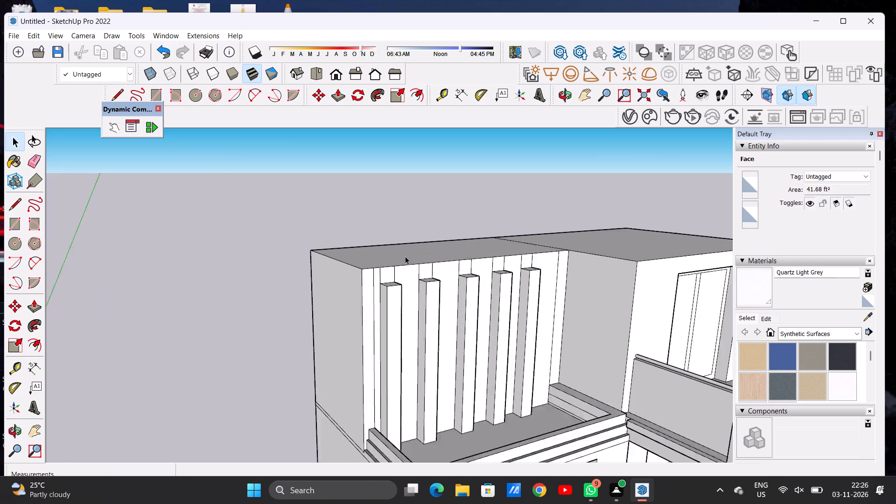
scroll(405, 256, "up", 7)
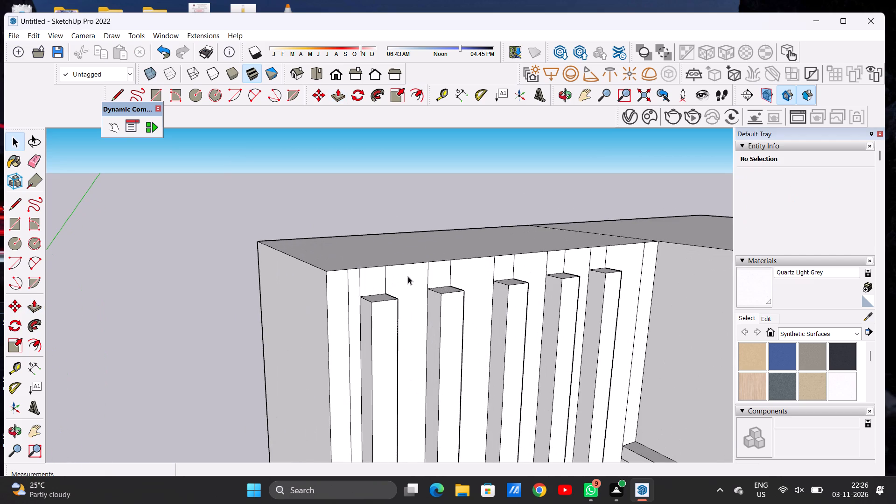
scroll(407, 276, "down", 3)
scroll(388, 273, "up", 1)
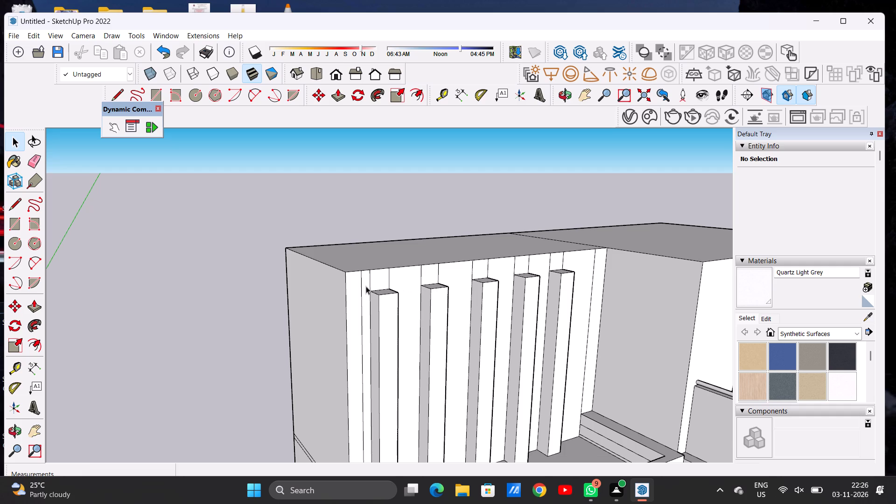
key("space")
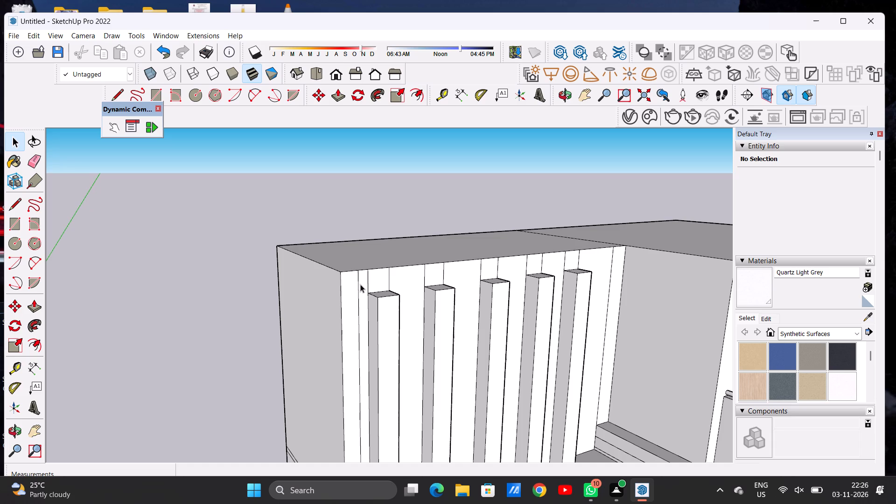
Draw a straight horizontal line from the first fin's top back corner, past the other fins' tops, to the vertical line near the wall's far end.
scroll(337, 281, "down", 4)
scroll(277, 279, "down", 10)
scroll(304, 278, "up", 1)
scroll(304, 278, "down", 8)
scroll(302, 273, "up", 2)
scroll(302, 273, "down", 8)
scroll(324, 281, "up", 15)
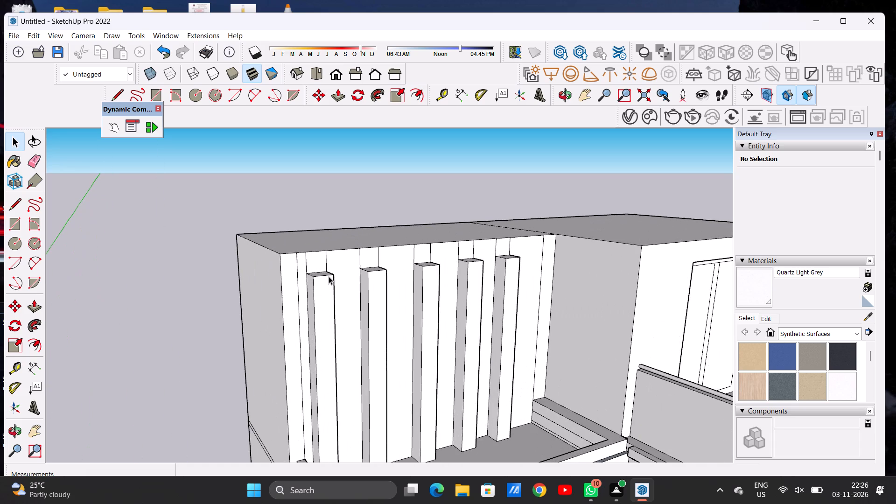
key("o")
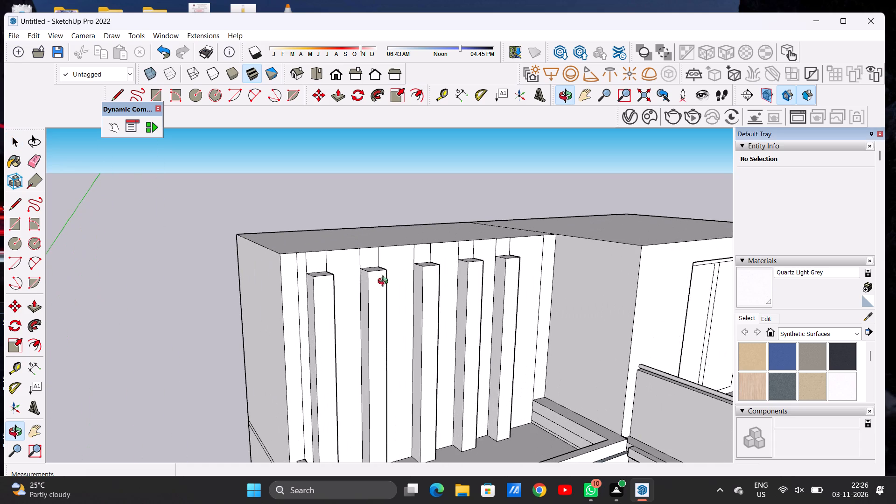
left_click_drag(381, 283, 319, 287)
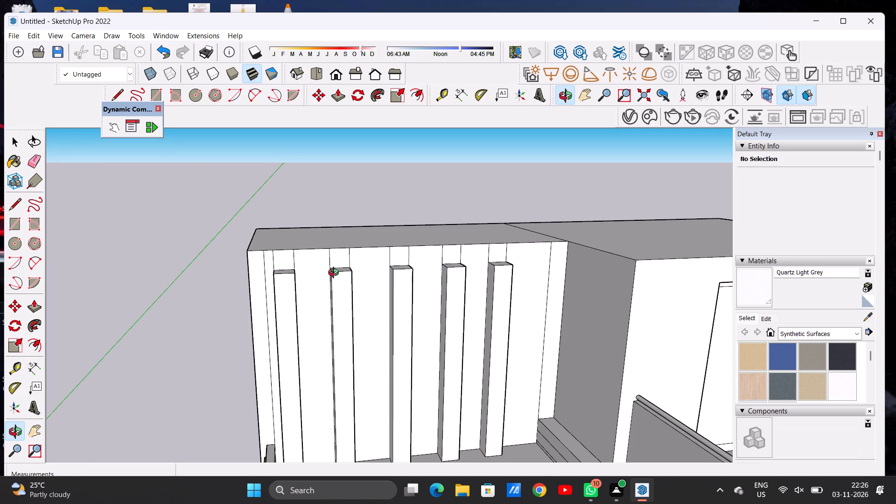
key("l")
scroll(321, 273, "up", 10)
left_click(255, 263)
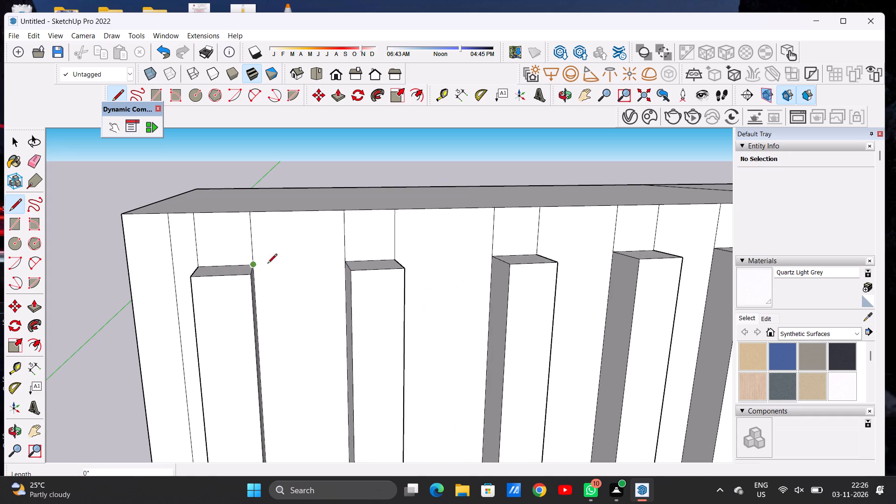
scroll(333, 258, "down", 10)
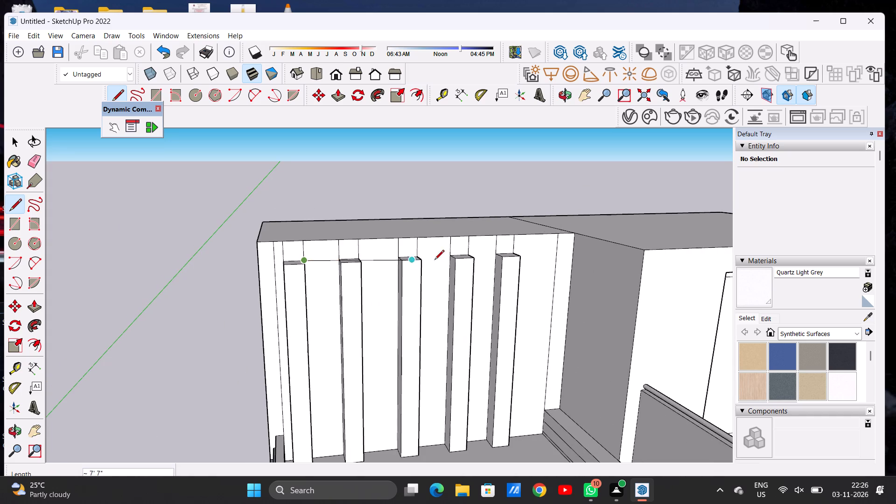
scroll(512, 253, "up", 11)
scroll(521, 246, "down", 6)
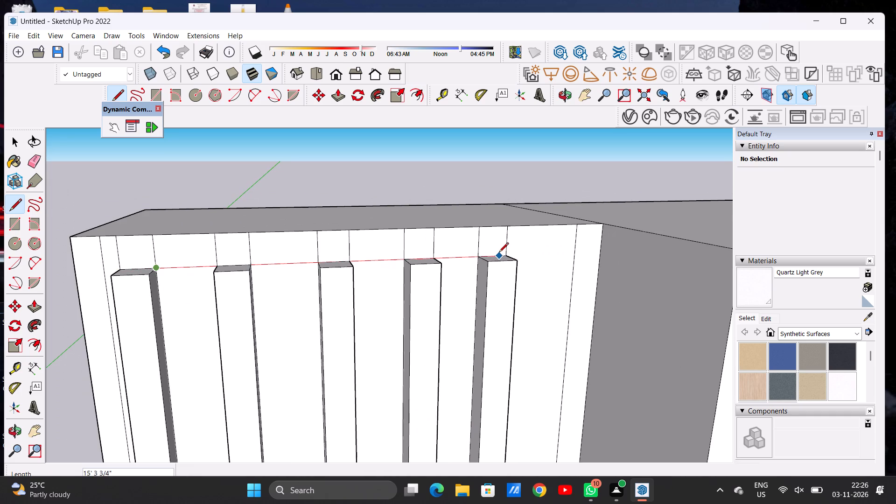
scroll(499, 253, "down", 1)
scroll(549, 249, "up", 2)
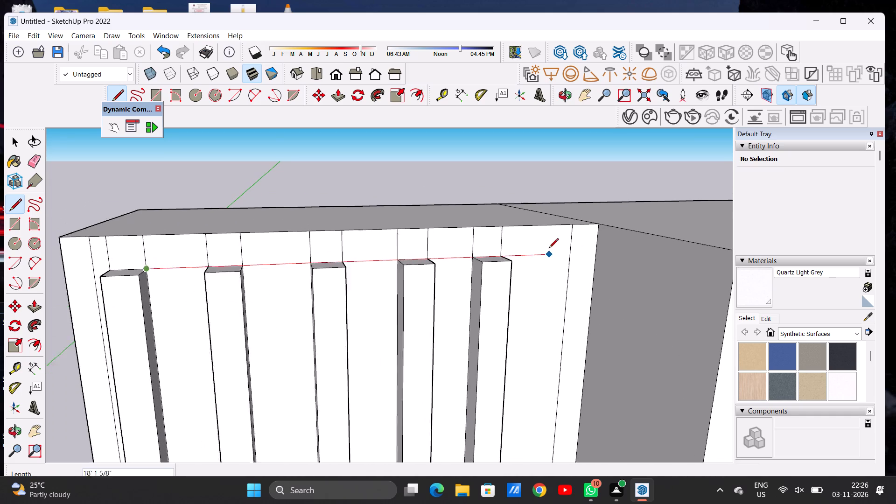
scroll(549, 249, "up", 2)
scroll(549, 249, "down", 1)
scroll(549, 249, "up", 1)
left_click(577, 254)
key("space")
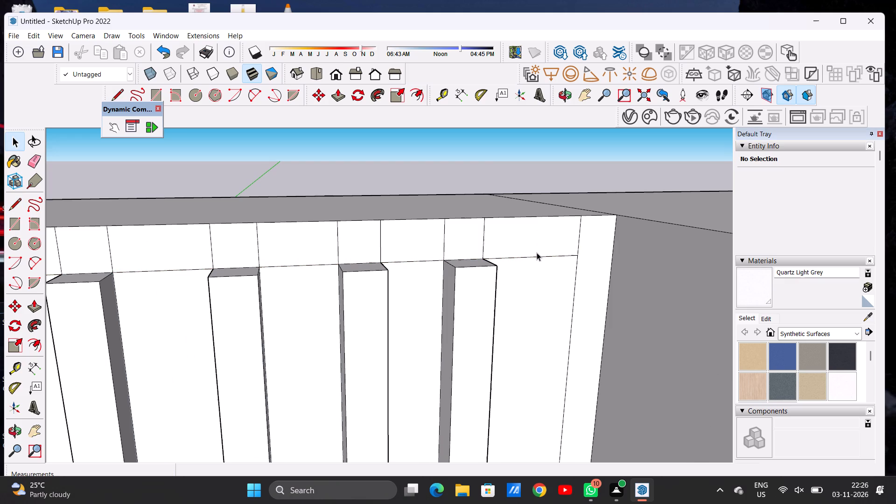
Draw a line about 7 7/16" long from the first fin's outer top back corner to the vertical line near the wall's near edge.
scroll(538, 250, "down", 16)
scroll(430, 259, "up", 4)
key("o")
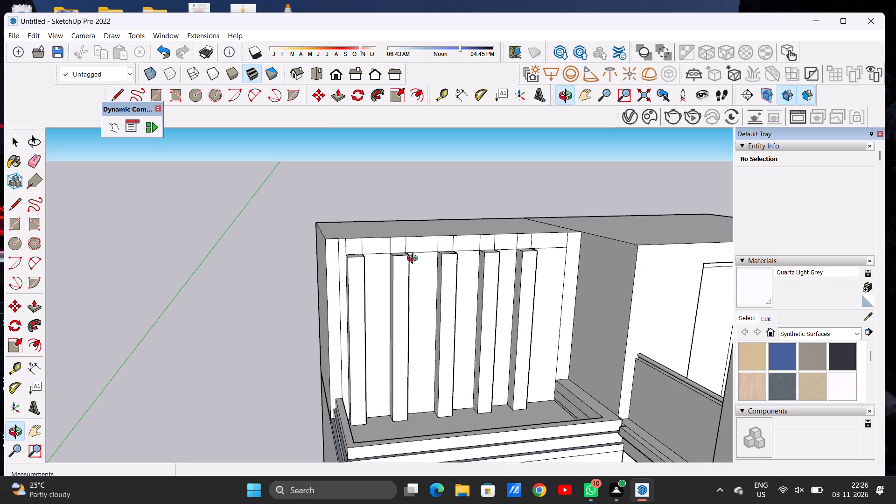
left_click_drag(364, 264, 462, 291)
scroll(380, 264, "up", 2)
scroll(380, 264, "down", 1)
scroll(380, 264, "up", 4)
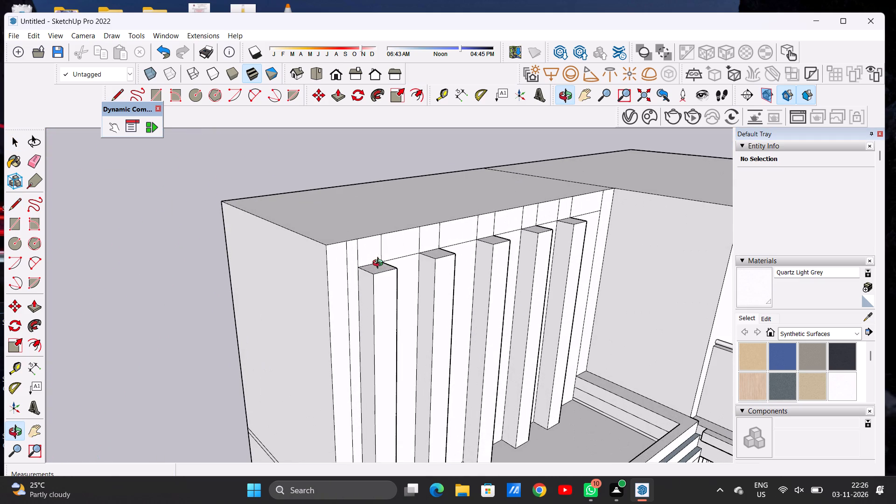
left_click_drag(369, 286, 360, 295)
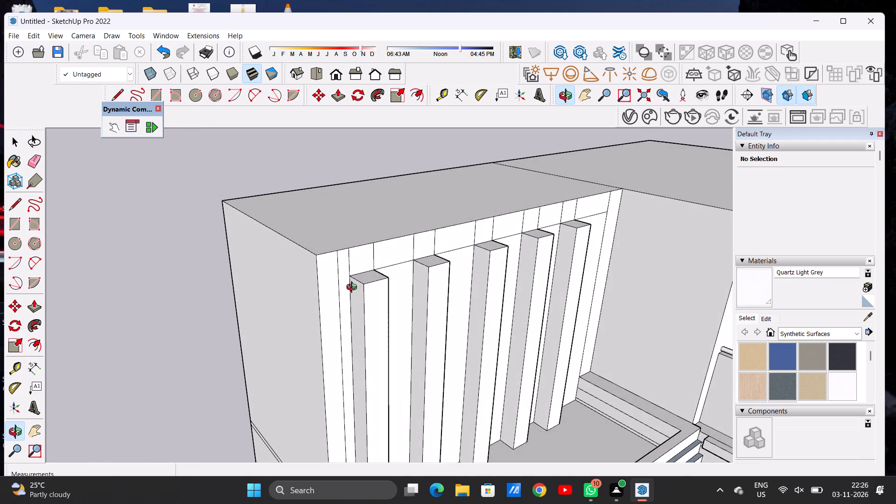
scroll(355, 285, "up", 5)
key("l")
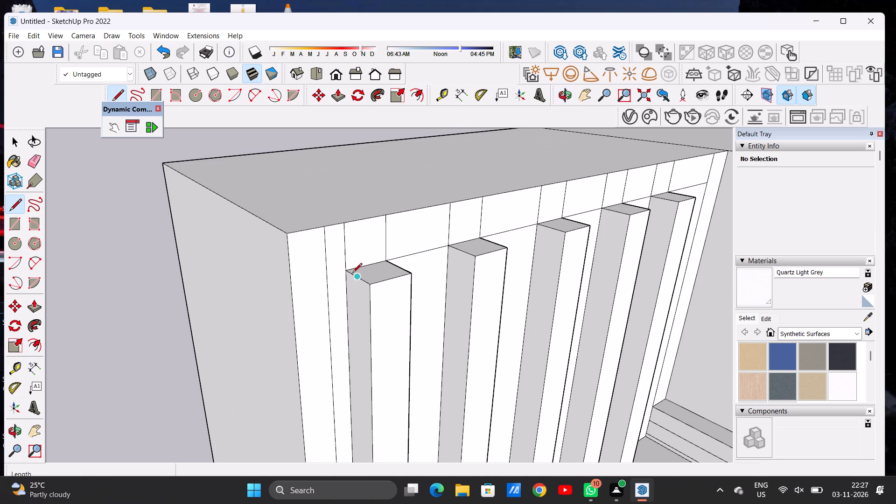
left_click(347, 272)
left_click(329, 273)
Push/Pull the small wall face above the first fin outward about 8' 8 7/8", using the parapet's front as reference.
key("p")
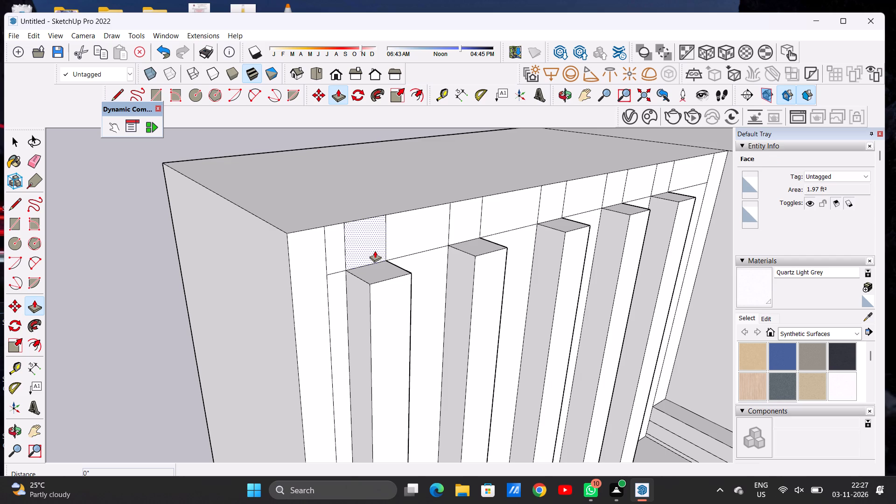
key("space")
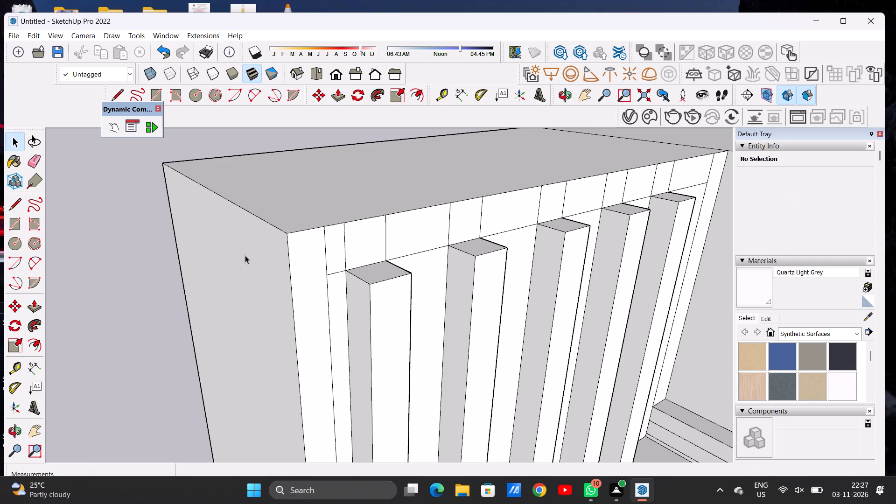
scroll(197, 260, "down", 8)
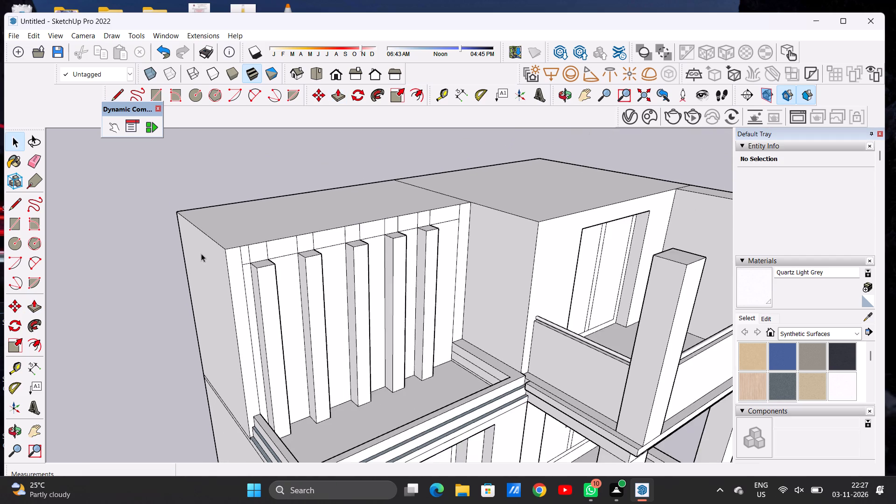
scroll(201, 253, "down", 1)
scroll(288, 248, "down", 4)
scroll(275, 261, "up", 10)
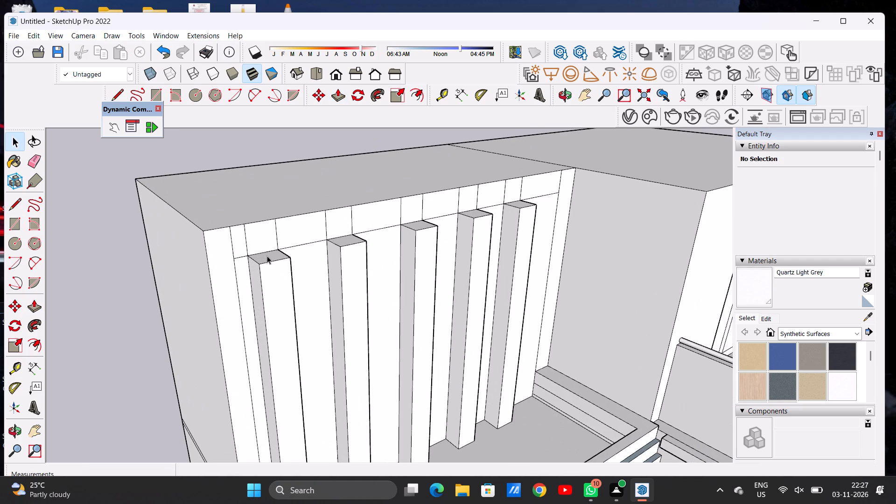
key("p")
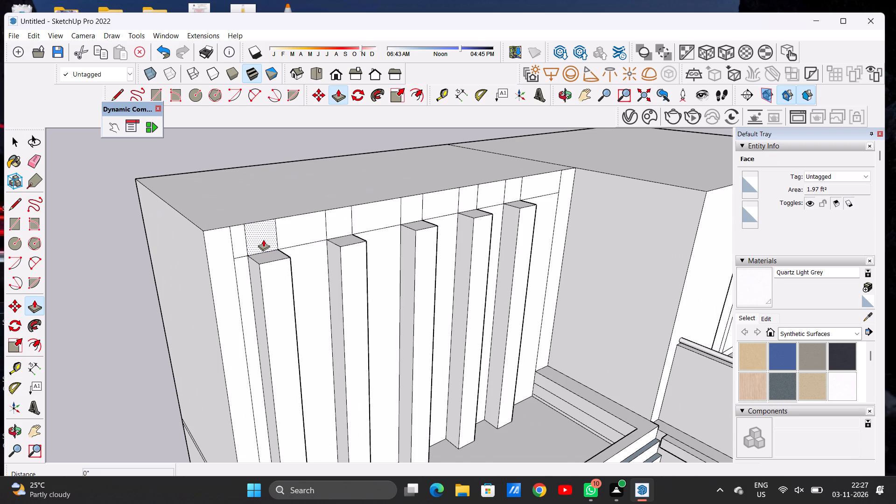
left_click(263, 239)
scroll(314, 272, "down", 2)
scroll(314, 272, "up", 1)
scroll(314, 272, "down", 12)
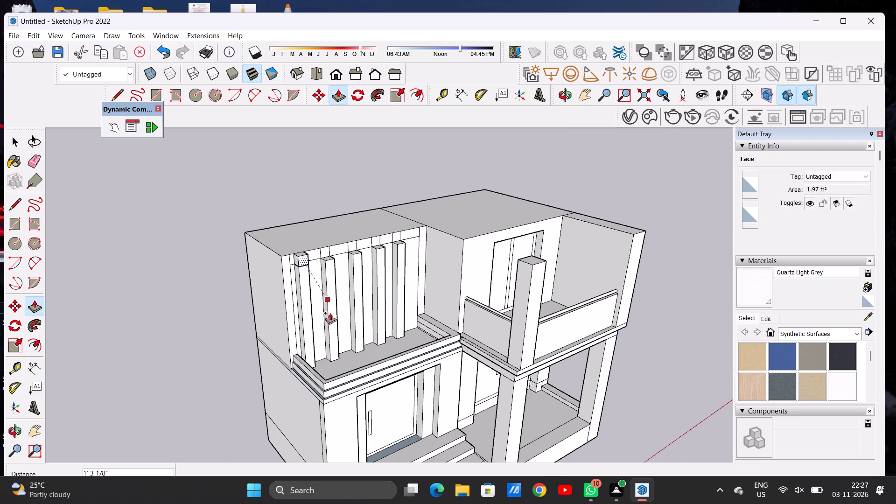
left_click(326, 383)
key("space")
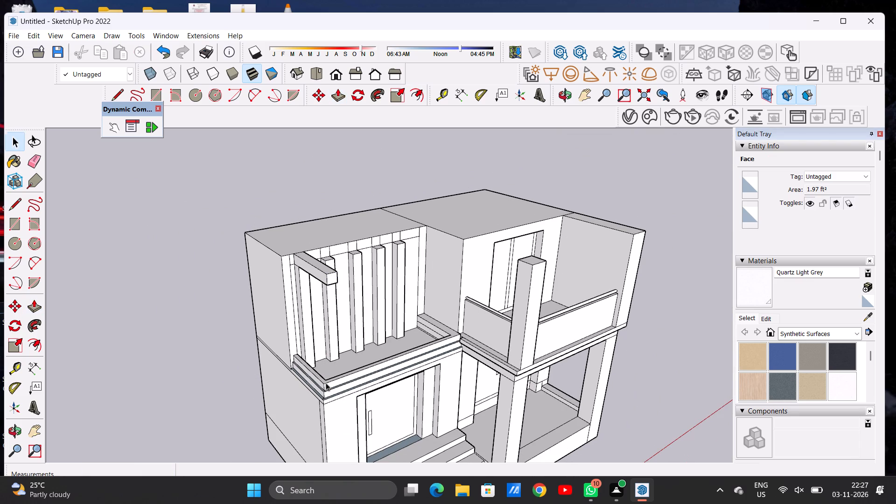
Push/Pull the small wall faces above the other four fins outward about 8' 8 7/8", each matched to the end of the preceding beam.
key("o")
left_click_drag(333, 310, 209, 267)
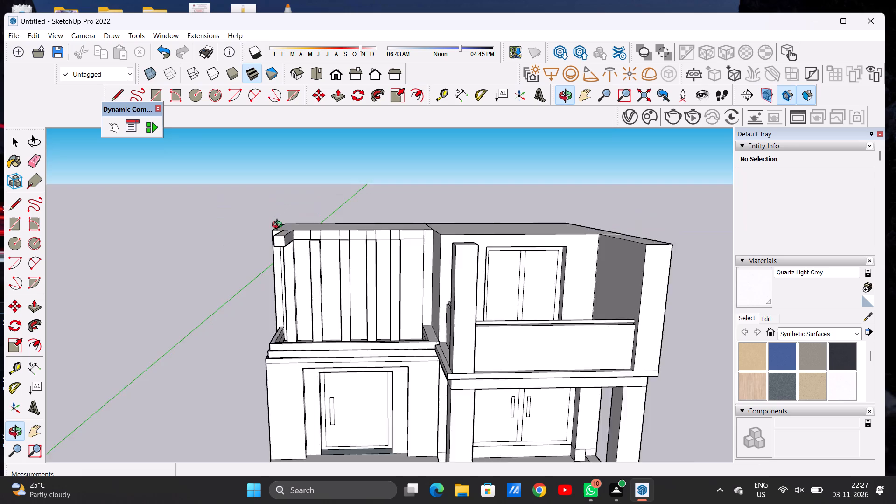
scroll(279, 226, "up", 7)
left_click_drag(316, 260, 319, 279)
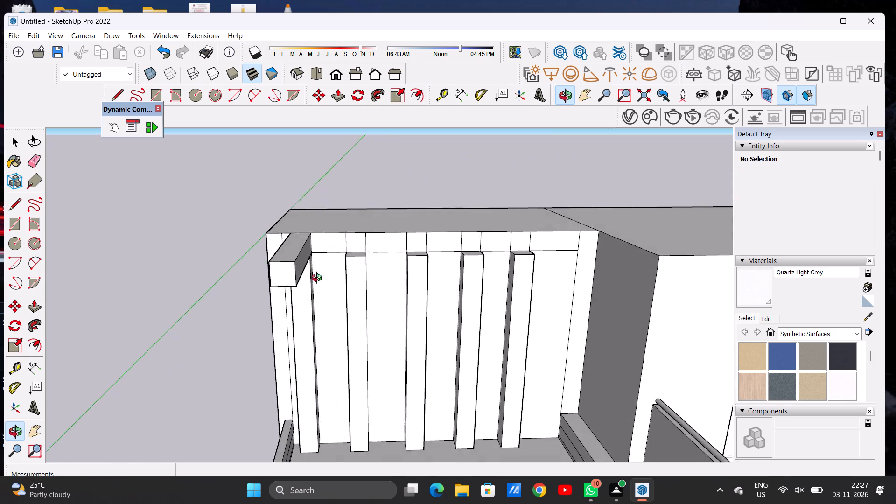
left_click_drag(319, 279, 232, 294)
scroll(336, 255, "up", 4)
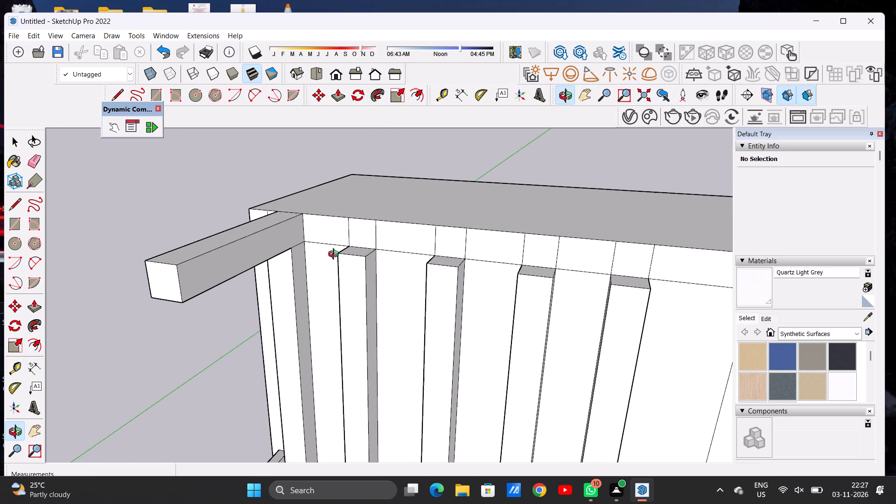
key("p")
left_click(354, 232)
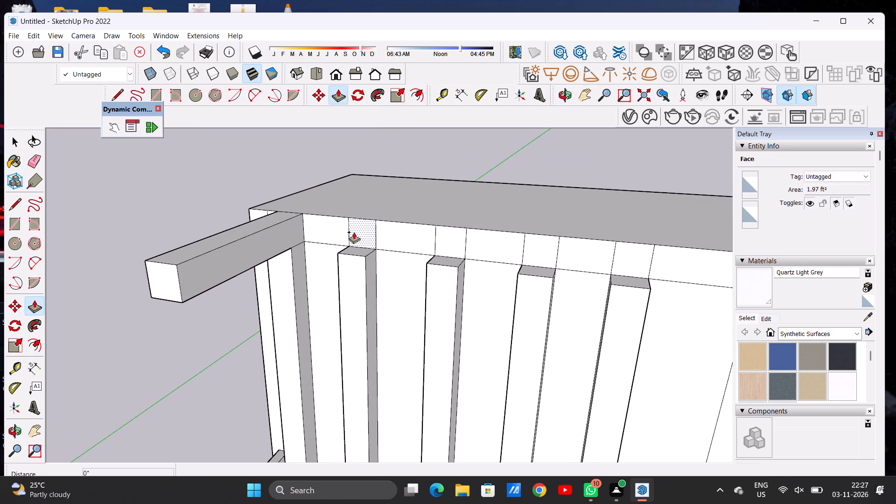
scroll(311, 253, "down", 7)
left_click(253, 261)
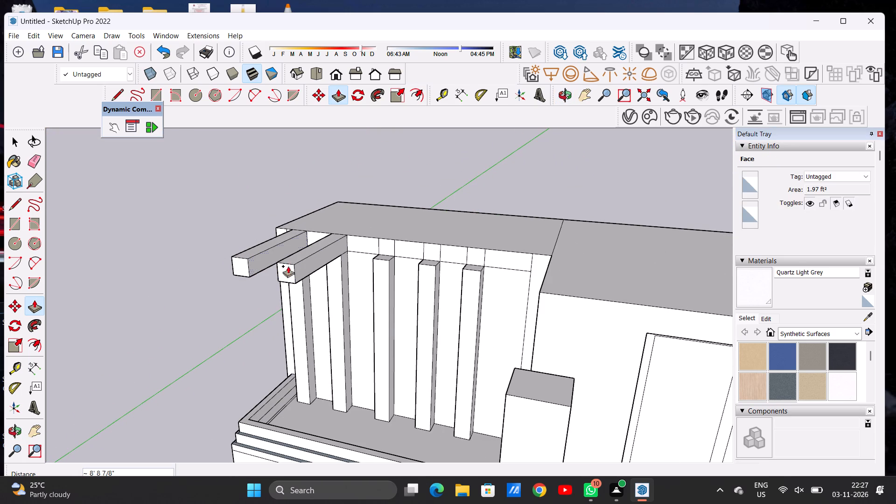
left_click(387, 246)
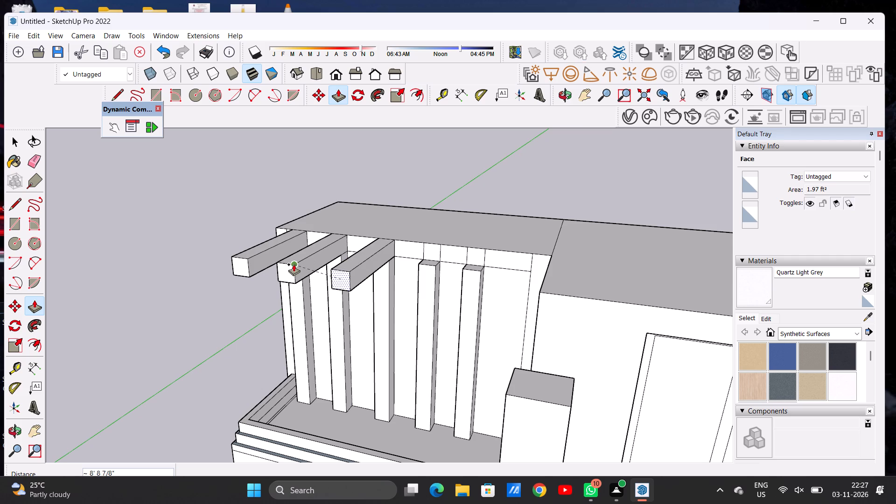
left_click(294, 264)
left_click(428, 256)
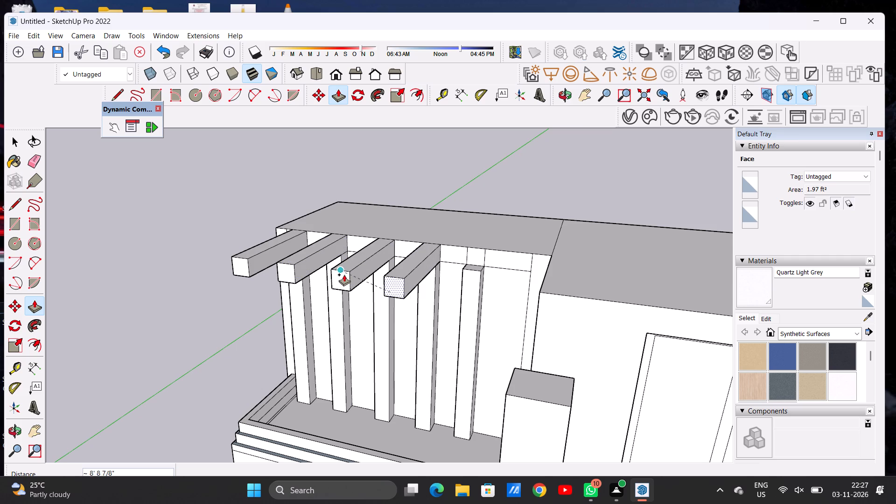
left_click(346, 274)
left_click(471, 255)
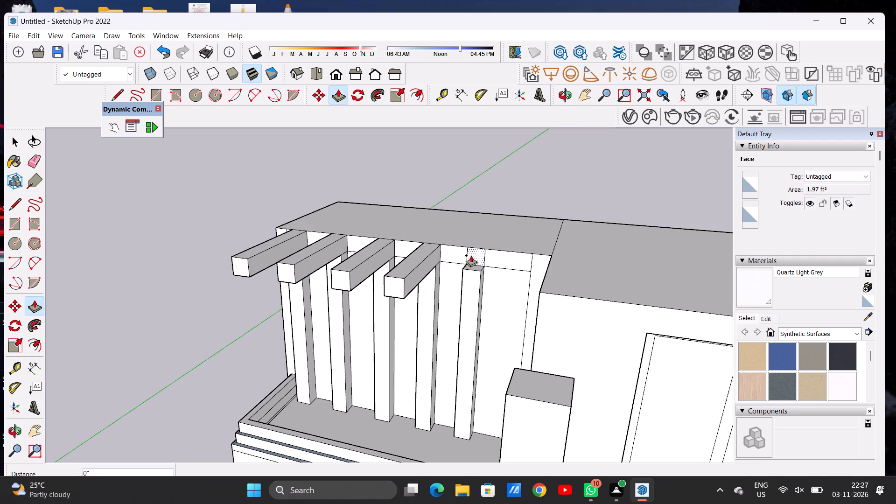
left_click(406, 281)
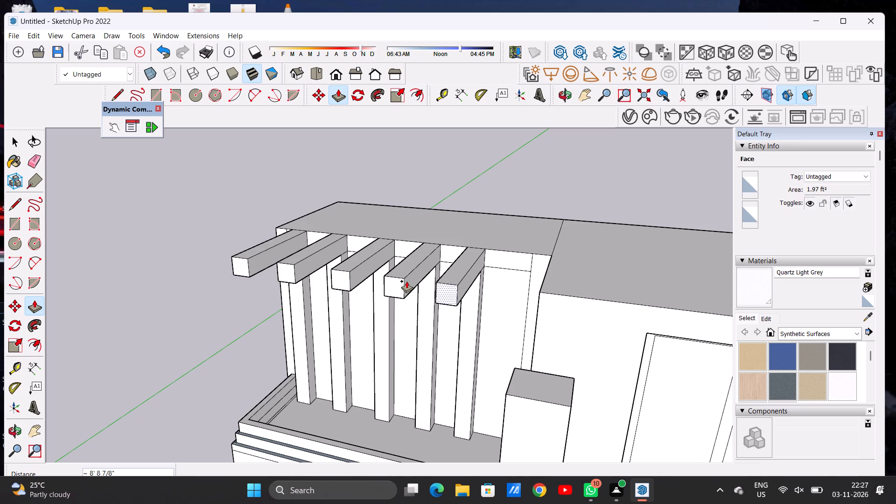
key("space")
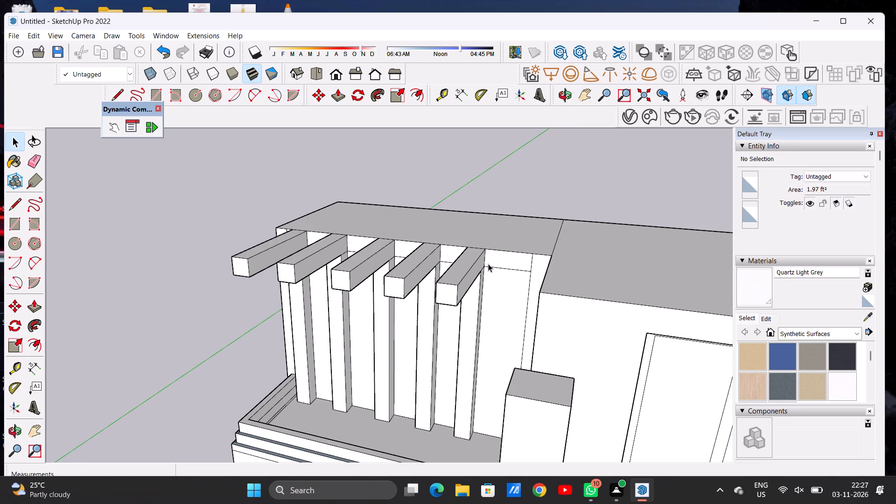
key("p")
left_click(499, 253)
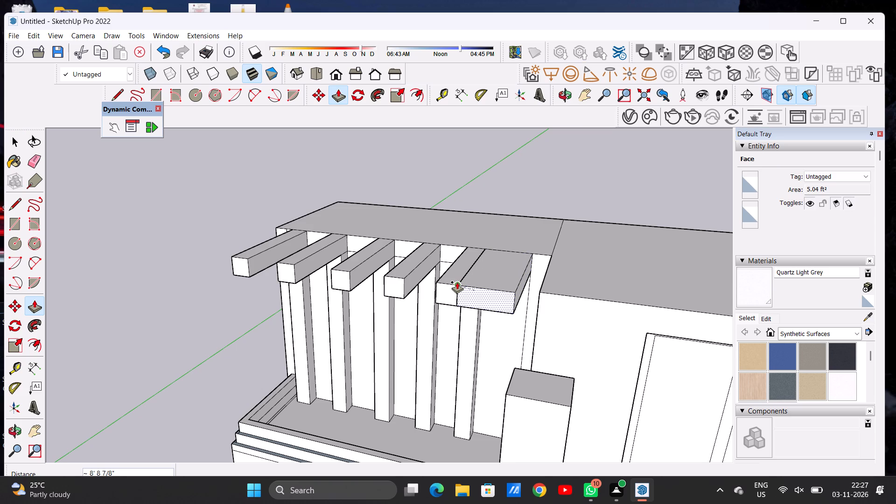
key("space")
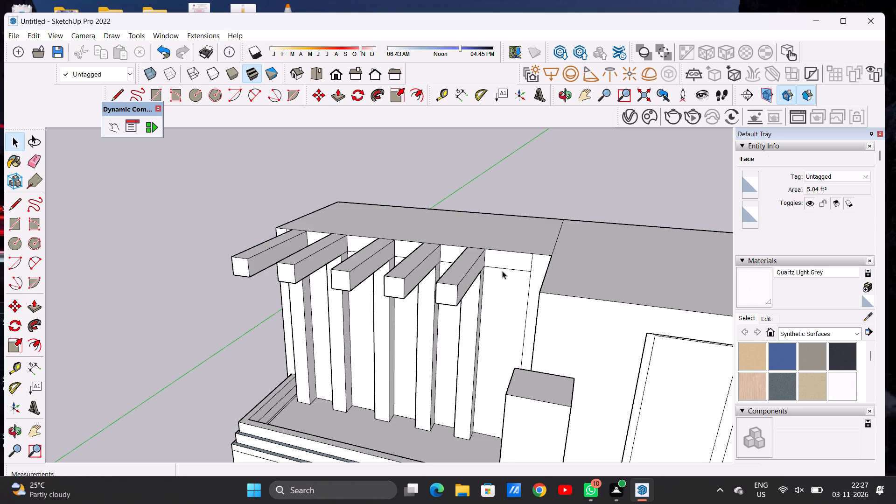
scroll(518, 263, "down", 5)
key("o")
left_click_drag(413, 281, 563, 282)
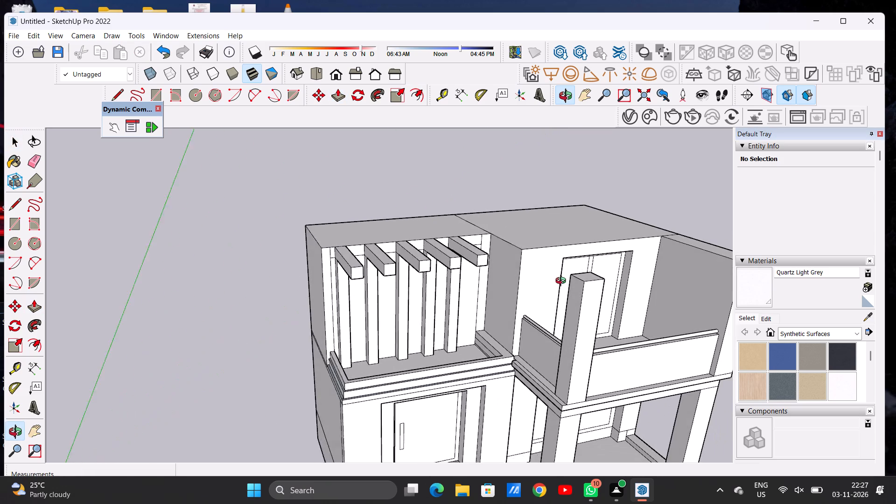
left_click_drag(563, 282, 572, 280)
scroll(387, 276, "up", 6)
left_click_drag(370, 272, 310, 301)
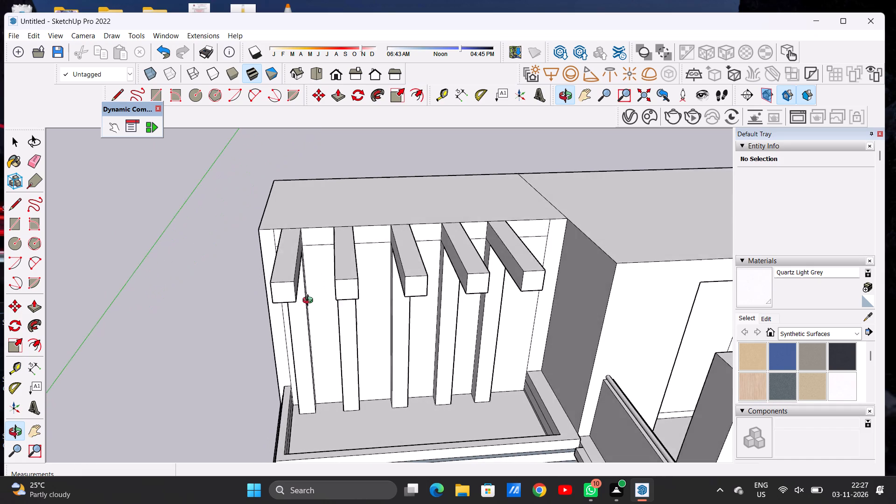
Draw a vertical line about 1' 4 7/8" long across the first pergola beam's inner side face, close to its front end.
left_click_drag(310, 301, 350, 299)
scroll(314, 307, "up", 5)
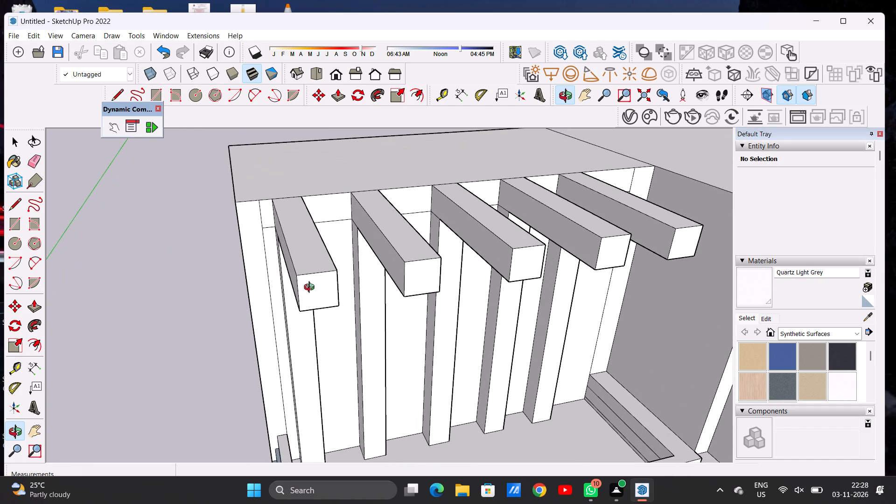
scroll(319, 280, "down", 8)
left_click_drag(315, 283, 215, 304)
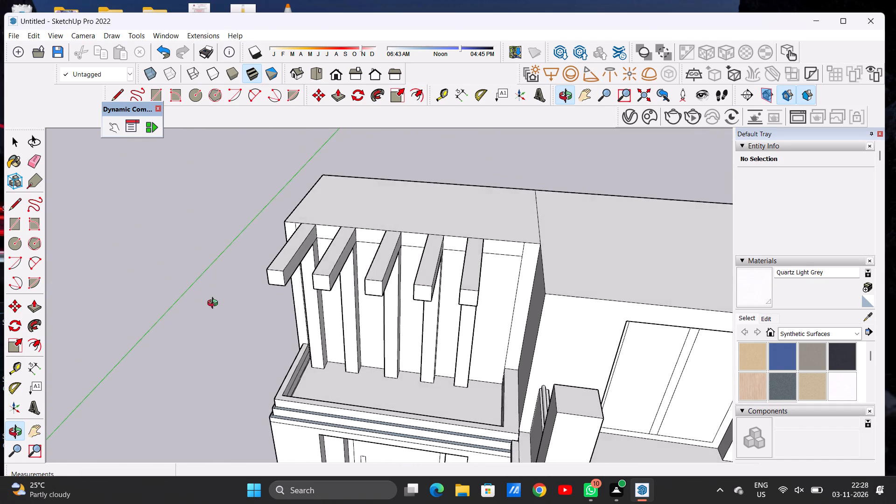
left_click_drag(215, 304, 217, 308)
scroll(314, 283, "up", 1)
scroll(312, 283, "down", 2)
scroll(312, 282, "up", 6)
key("l")
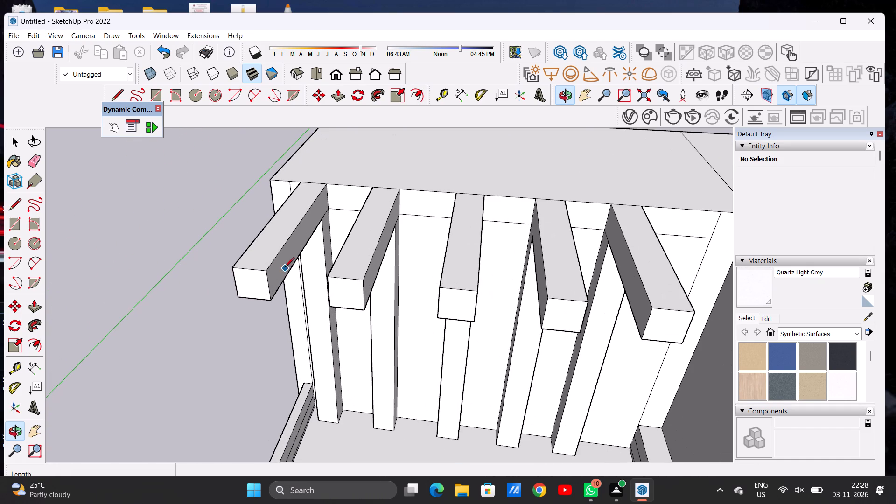
left_click(273, 260)
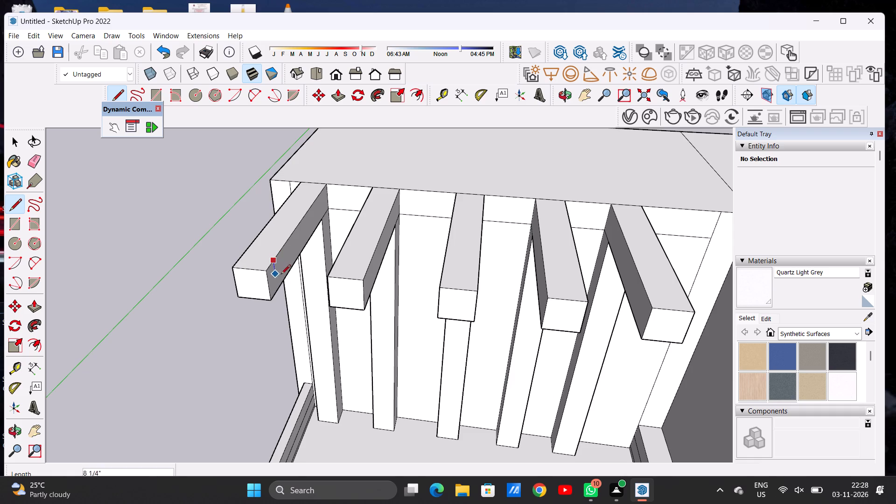
left_click(279, 288)
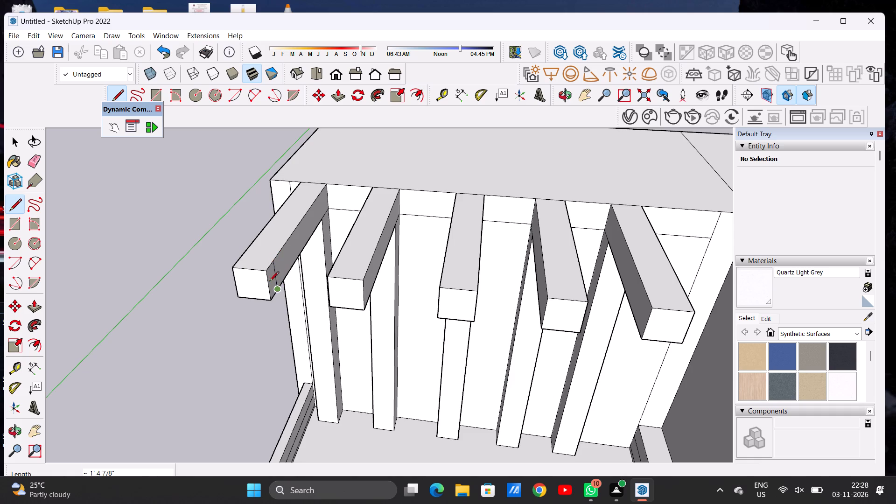
Push/Pull the small end strip on the first beam's inner side about 2' 5 5/8" across to meet the second beam.
key("p")
left_click(273, 280)
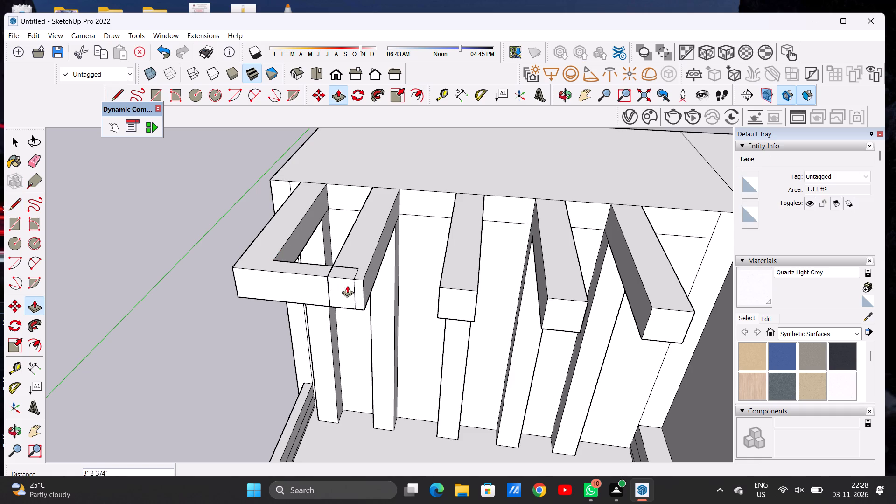
scroll(350, 285, "down", 2)
scroll(350, 286, "up", 1)
scroll(350, 286, "down", 8)
scroll(479, 297, "up", 6)
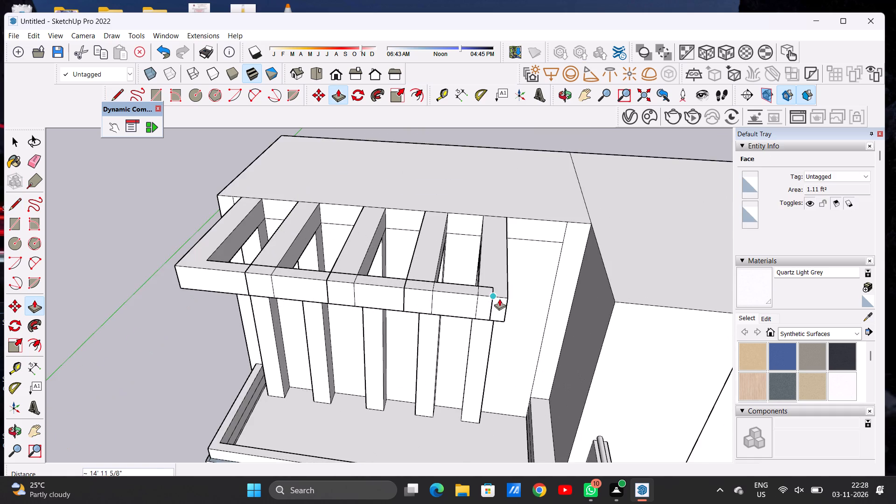
scroll(499, 299, "up", 6)
scroll(352, 296, "down", 17)
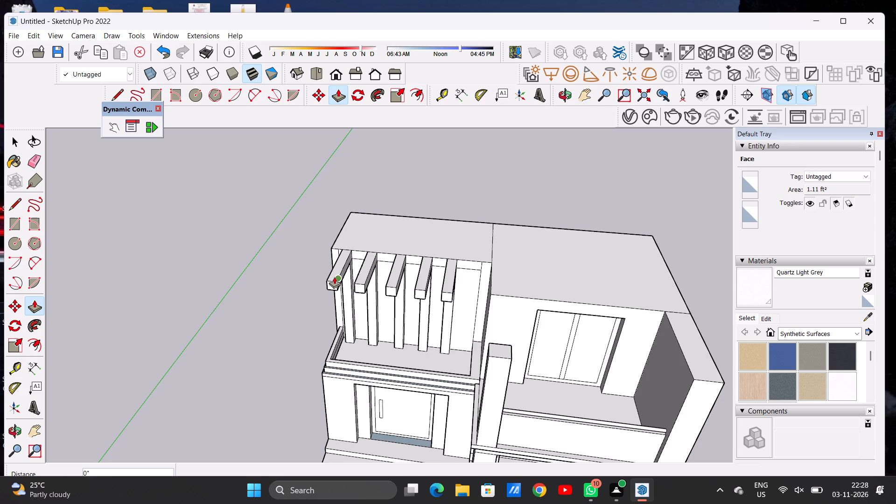
scroll(334, 277, "up", 12)
left_click(372, 291)
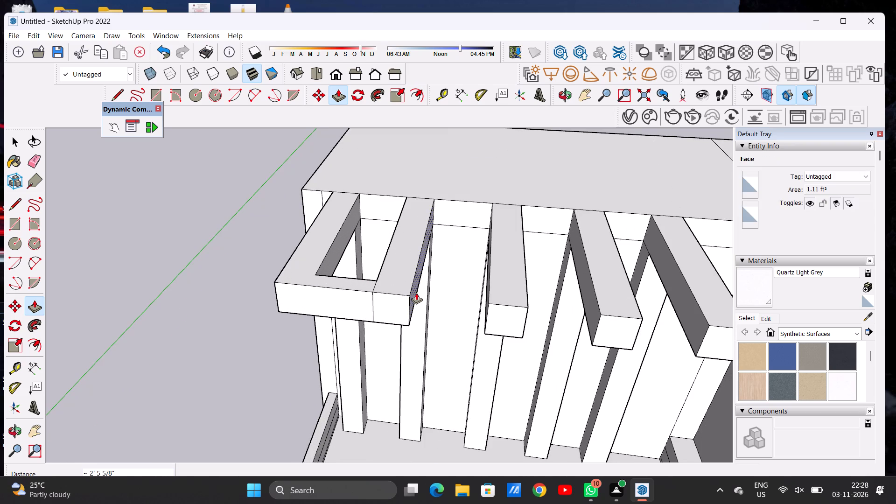
Draw a vertical line about 1' 4 7/8" long across the second beam's side face facing the third beam, near its front end.
key("space")
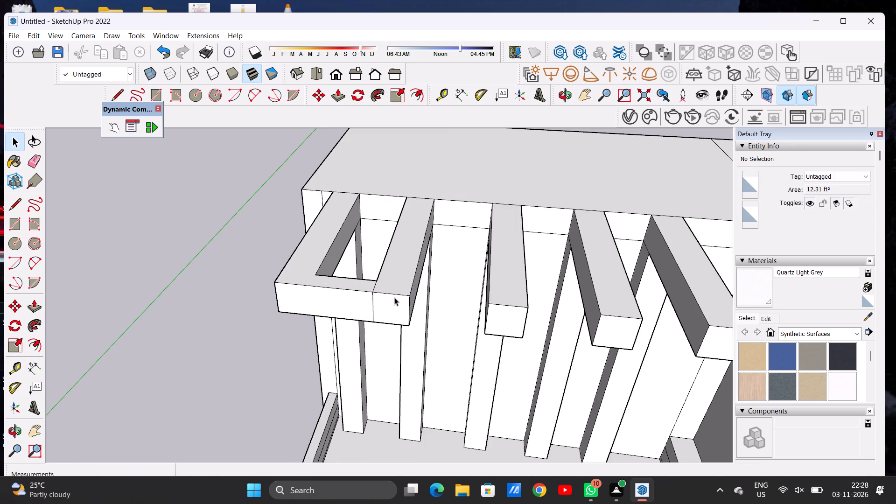
key("o")
left_click_drag(413, 299, 297, 278)
key("l")
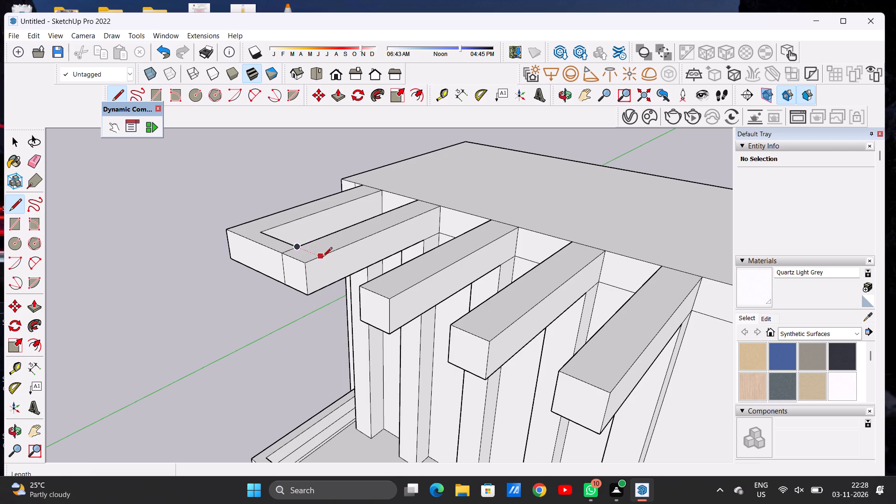
left_click(321, 257)
left_click(326, 283)
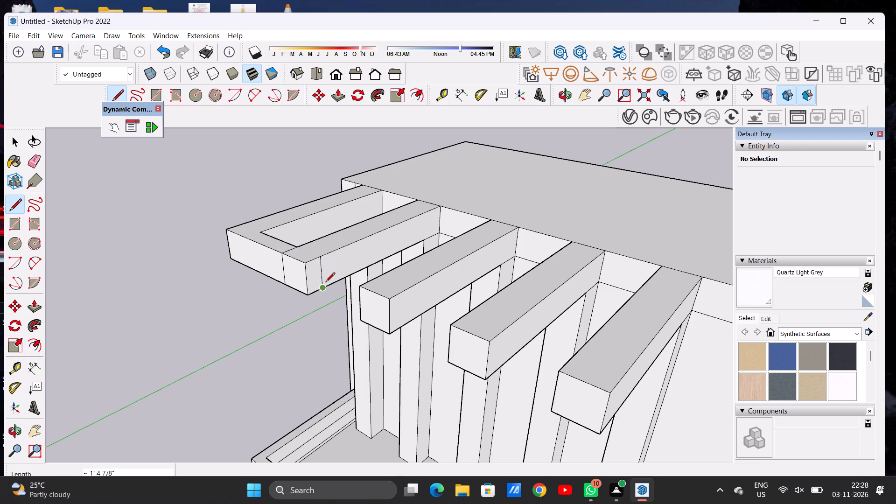
key("space")
Draw matching vertical lines about 1' 4 7/8" long near the front ends of the third, fourth and fifth beams' corresponding side faces.
scroll(317, 303, "up", 3)
scroll(325, 270, "down", 1)
scroll(325, 270, "up", 5)
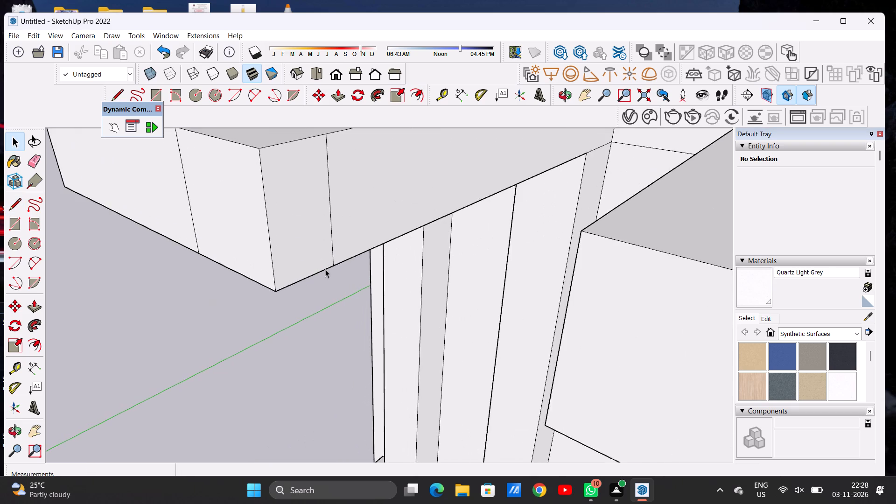
scroll(325, 269, "down", 2)
scroll(325, 269, "up", 1)
scroll(325, 269, "down", 7)
scroll(329, 269, "up", 1)
scroll(329, 269, "down", 9)
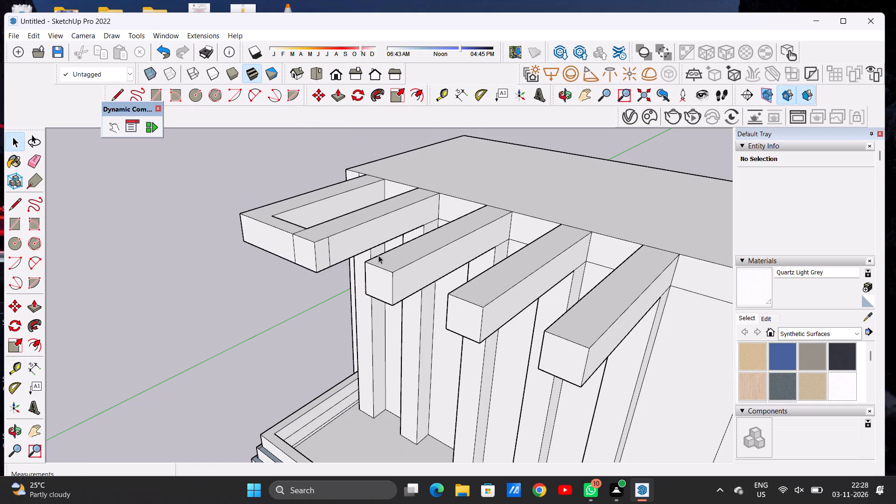
key("o")
left_click_drag(388, 274, 301, 240)
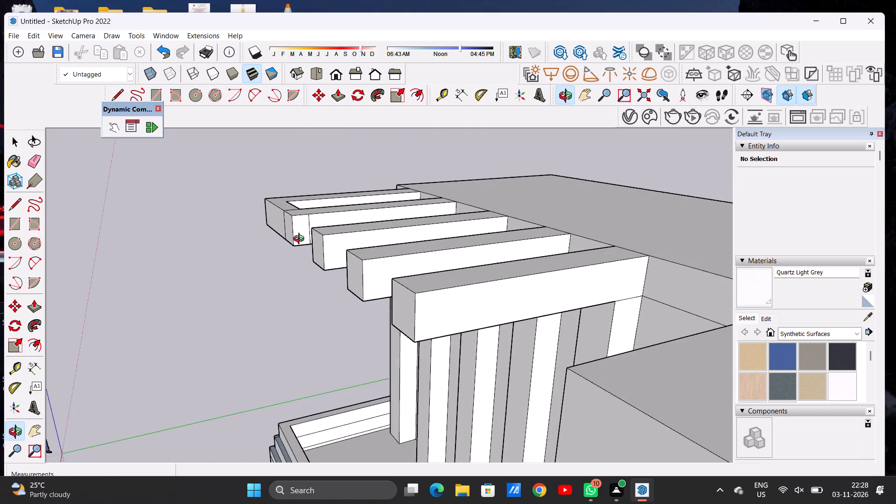
left_click_drag(301, 240, 309, 254)
key("l")
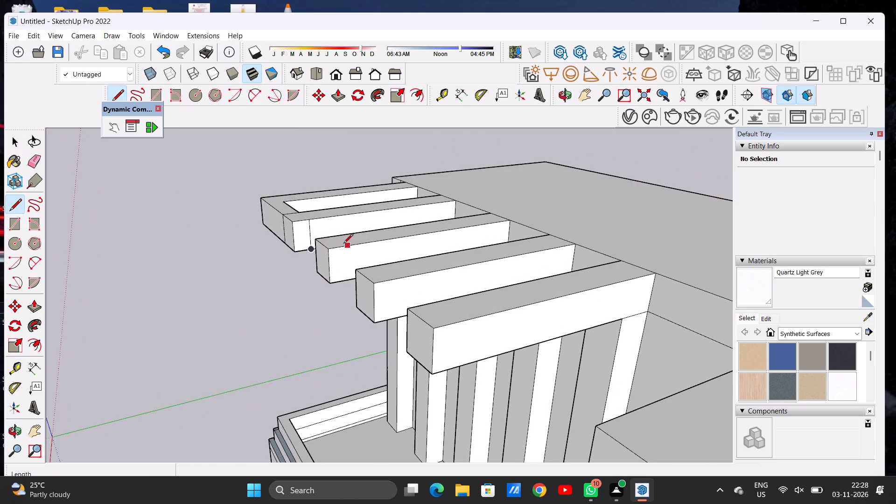
left_click(347, 247)
left_click(349, 280)
left_click(392, 279)
left_click(394, 317)
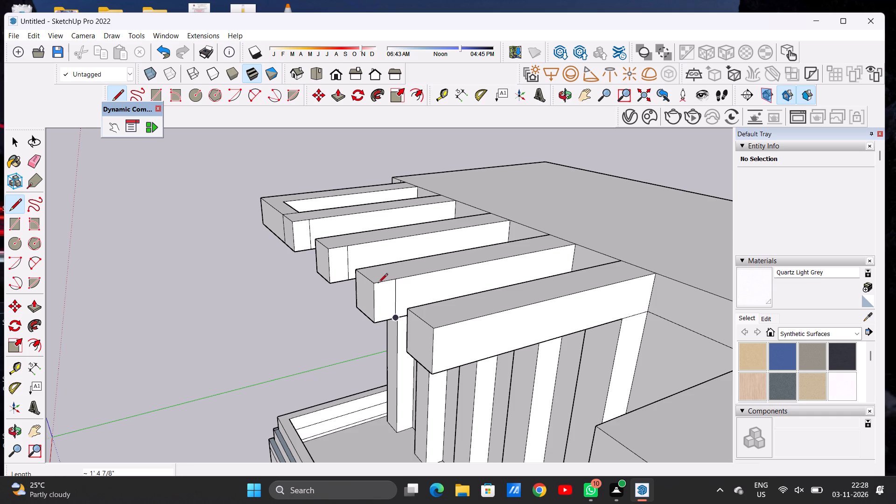
scroll(375, 284, "down", 8)
scroll(403, 308, "up", 8)
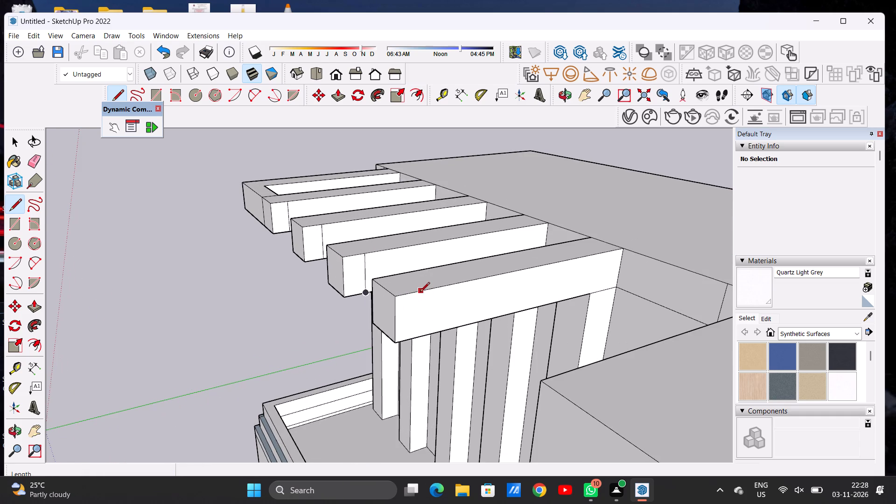
left_click(419, 292)
left_click(423, 334)
key("space")
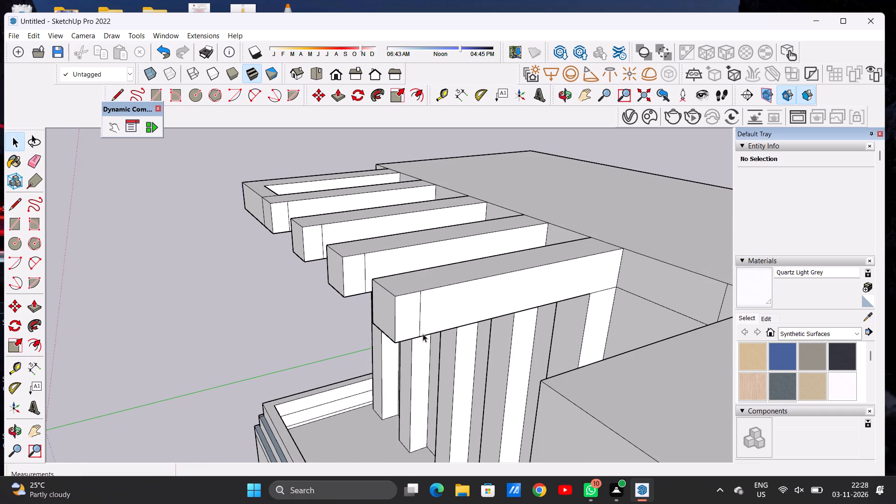
Push/Pull the second beam's small end strip about 2' 10" to the third beam's front top corner.
type("P")
scroll(428, 335, "down", 9)
scroll(376, 273, "up", 12)
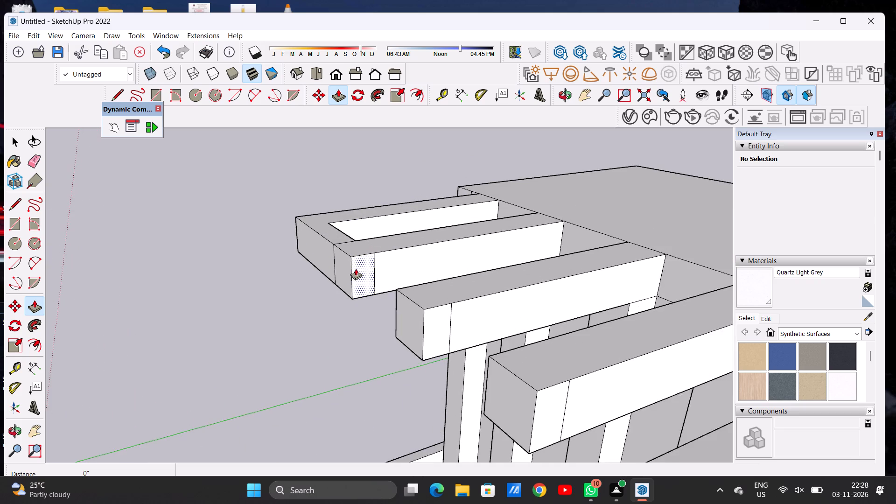
left_click(357, 266)
left_click(371, 275)
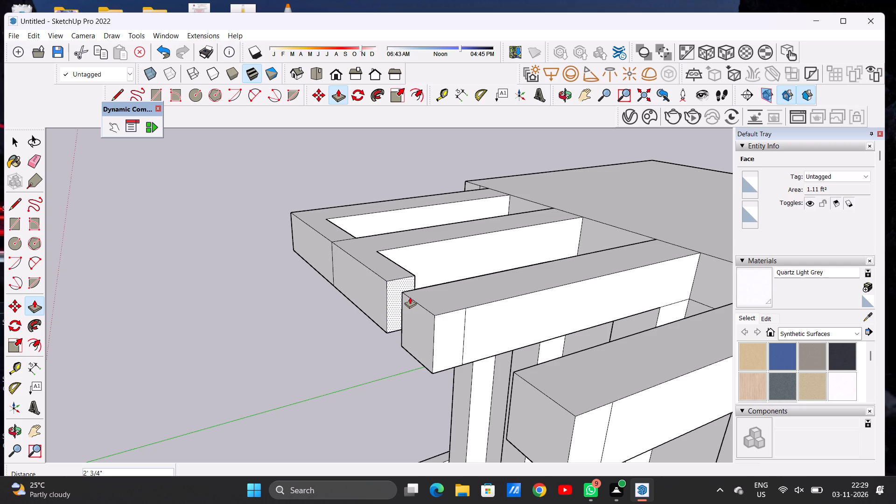
scroll(397, 290, "up", 2)
scroll(397, 290, "down", 1)
scroll(397, 290, "up", 7)
scroll(400, 299, "up", 14)
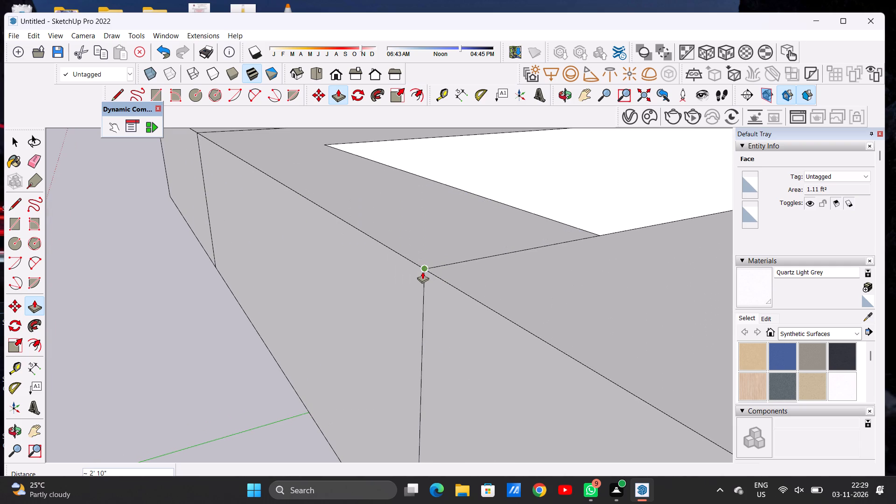
left_click(422, 272)
key("space")
scroll(418, 258, "down", 13)
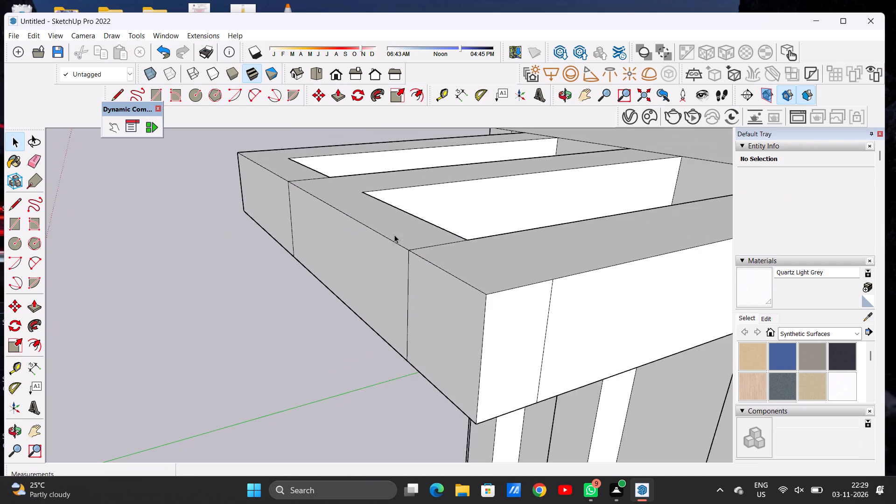
scroll(394, 235, "down", 7)
Push/Pull the third beam's small end strip about 2' 6 3/16" across to meet the fourth beam.
key("p")
scroll(449, 270, "up", 2)
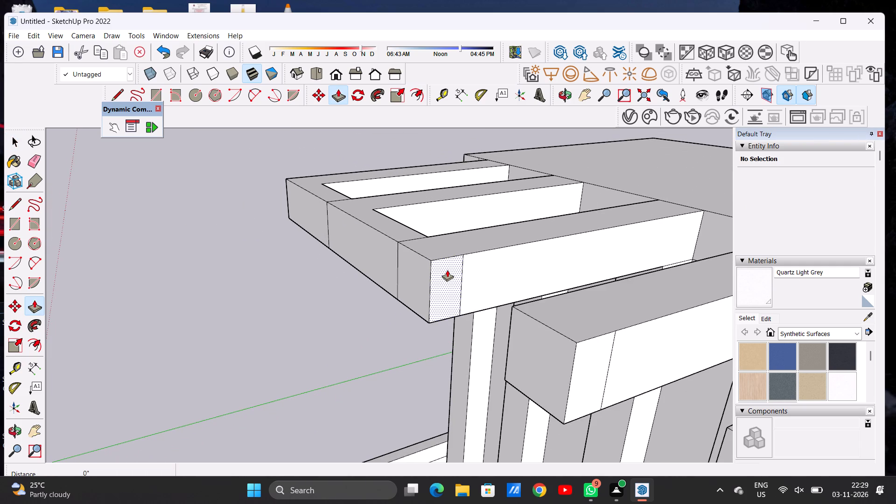
left_click(447, 270)
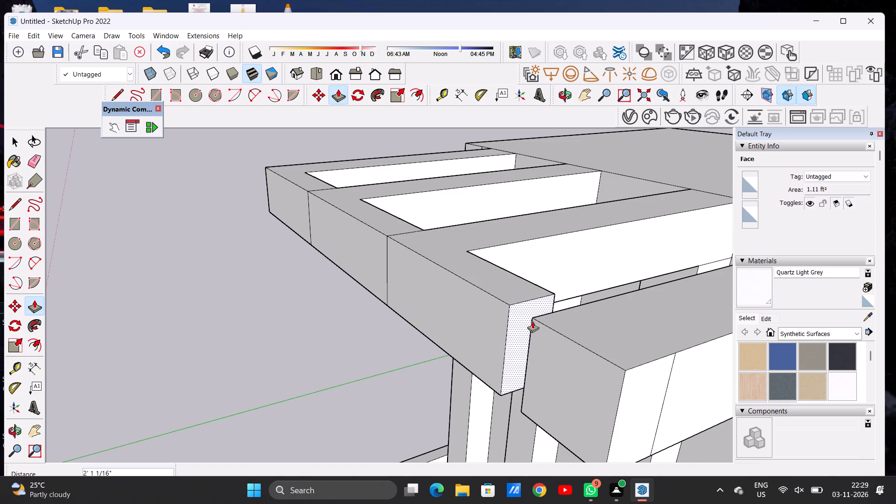
left_click(537, 313)
scroll(486, 299, "down", 3)
scroll(486, 299, "up", 1)
scroll(486, 299, "down", 4)
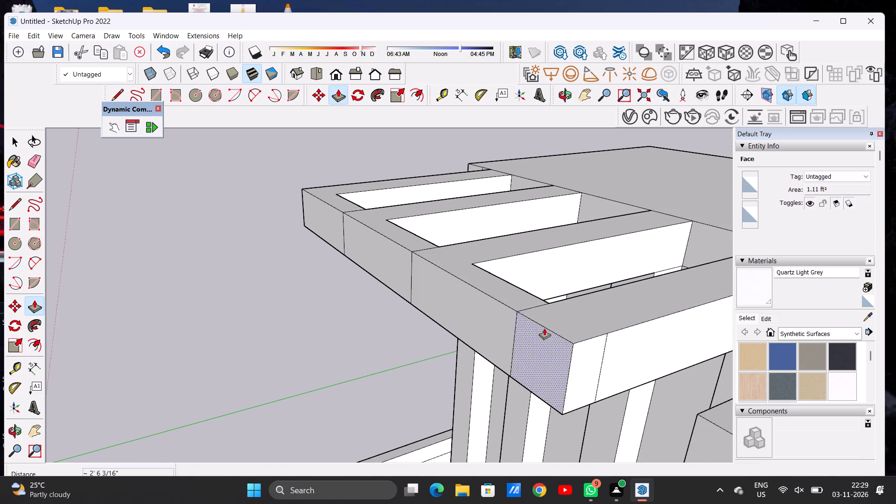
Push/Pull the fourth beam's small end strip about 2' 2 1/8" to the fifth beam's front top corner.
left_click(582, 350)
scroll(539, 322, "down", 11)
scroll(594, 357, "up", 3)
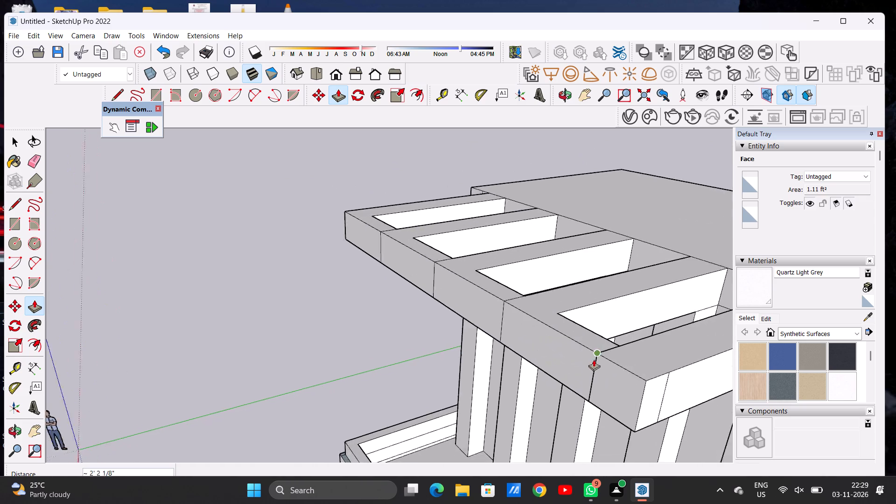
scroll(594, 359, "up", 17)
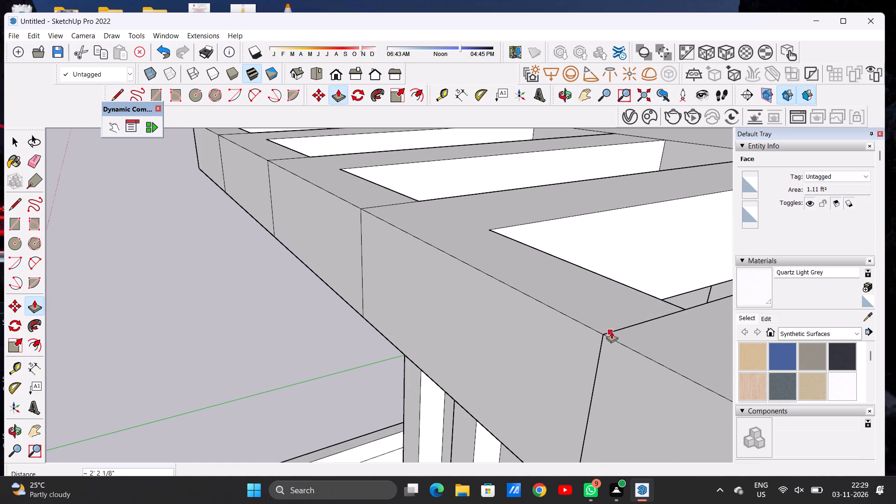
left_click(607, 336)
key("space")
Examine the connected pergola frame above the fins and the front of the house from several angles.
scroll(565, 314, "down", 11)
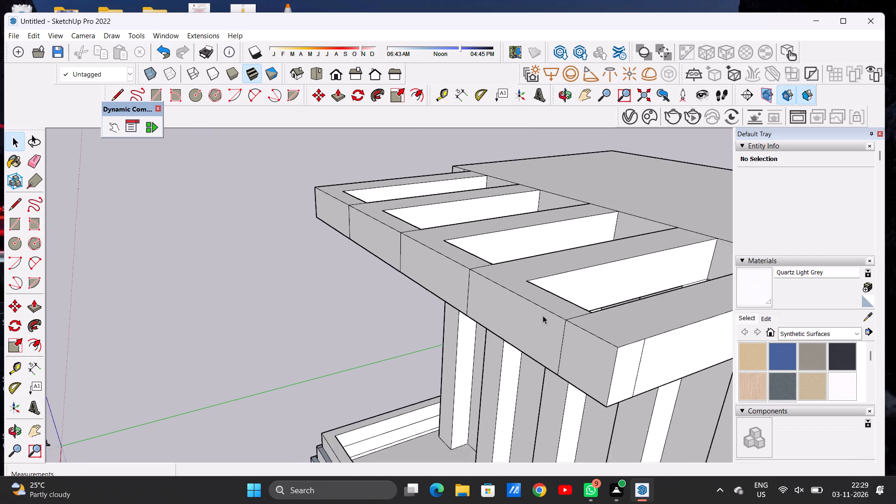
scroll(543, 315, "down", 15)
key("o")
left_click_drag(517, 316, 681, 298)
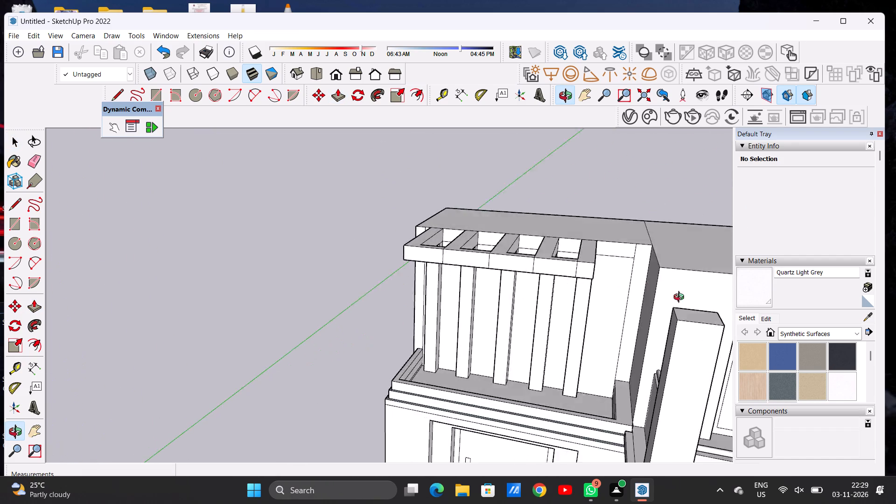
left_click_drag(681, 298, 695, 291)
left_click_drag(556, 314, 569, 331)
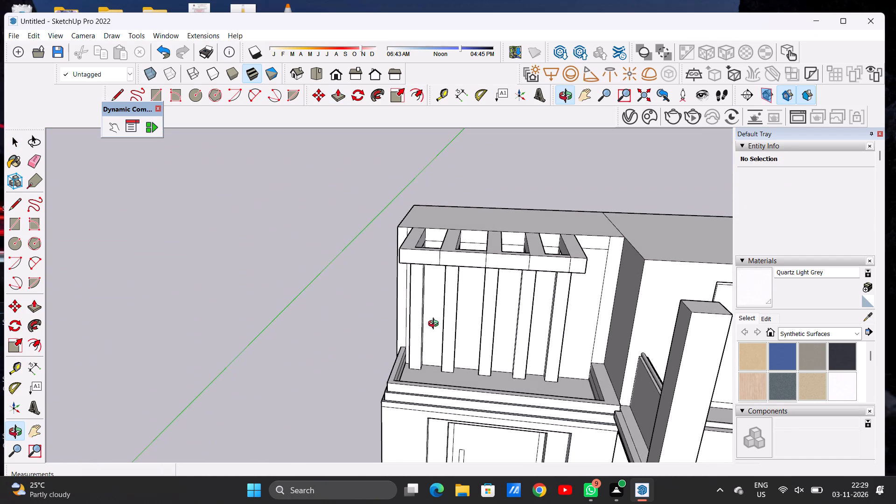
scroll(435, 325, "down", 7)
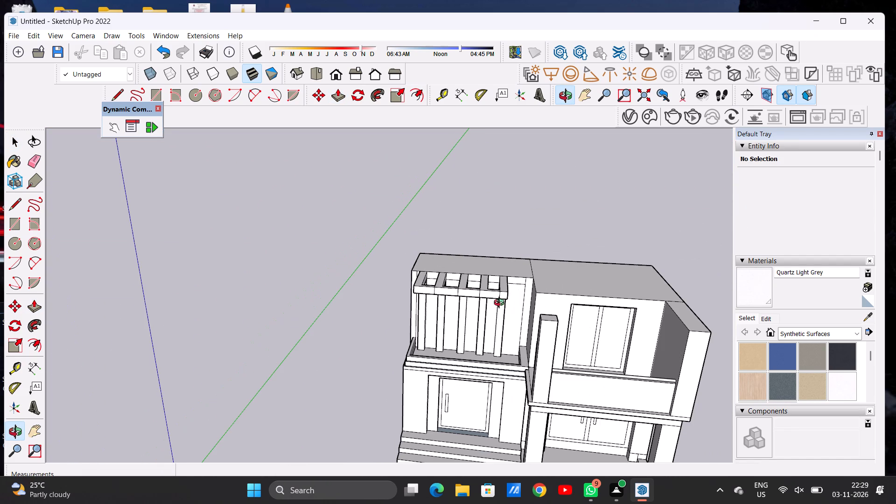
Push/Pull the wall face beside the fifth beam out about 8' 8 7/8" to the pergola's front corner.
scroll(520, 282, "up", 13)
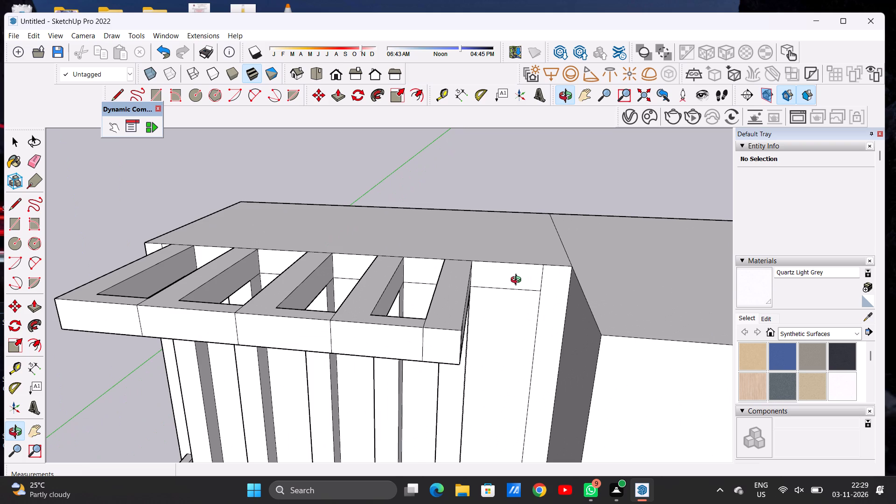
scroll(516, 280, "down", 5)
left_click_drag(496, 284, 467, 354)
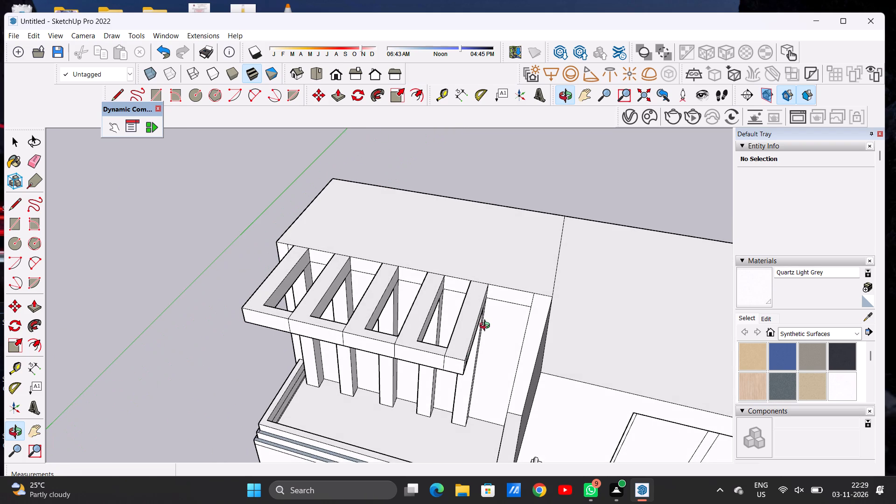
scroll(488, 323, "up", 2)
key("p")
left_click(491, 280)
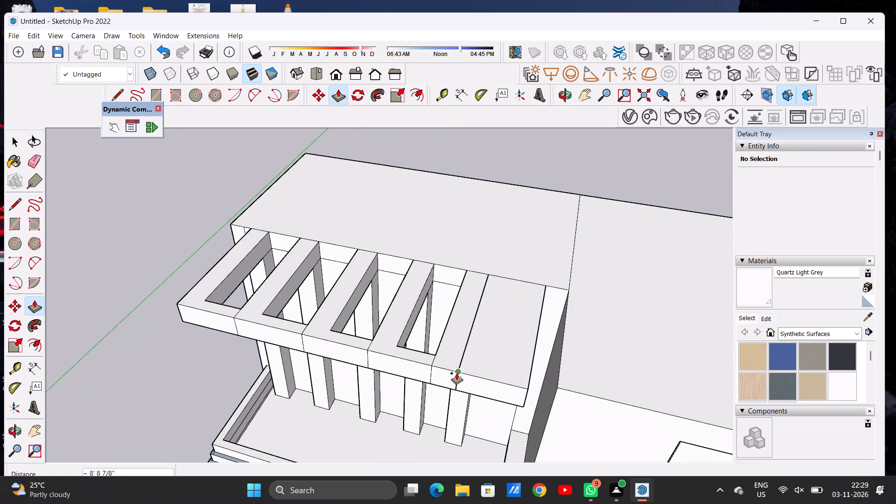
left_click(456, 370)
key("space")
Examine the pergola, the vertical fins and the filled bay beside the fifth beam from several angles.
type("O")
scroll(441, 342, "down", 8)
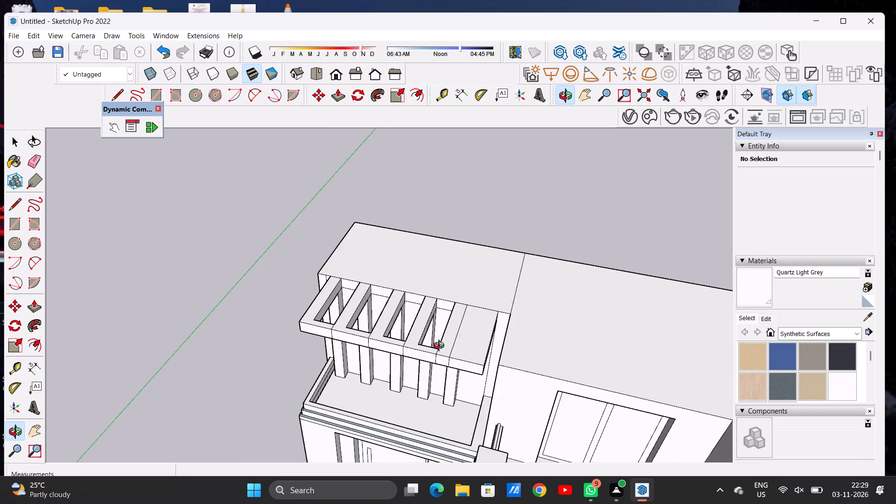
left_click_drag(436, 360, 517, 268)
left_click_drag(459, 340, 457, 232)
left_click_drag(420, 328, 424, 261)
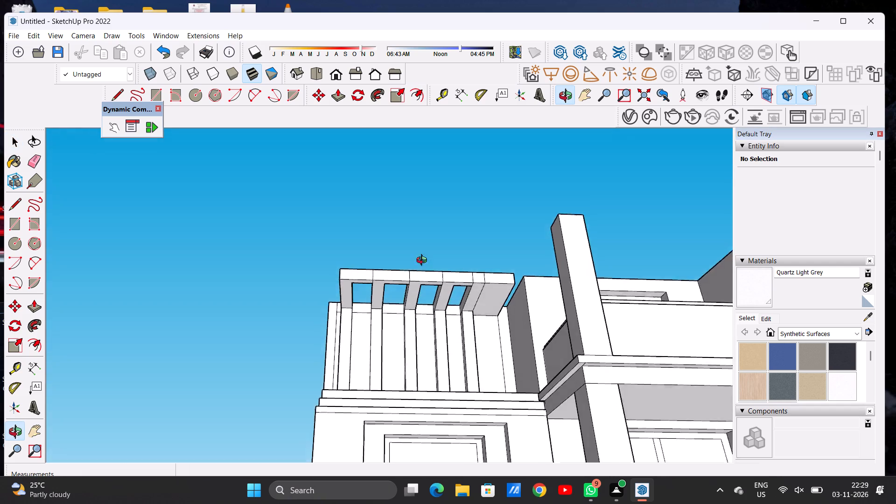
left_click_drag(424, 261, 438, 405)
left_click_drag(340, 341, 424, 353)
left_click_drag(336, 326, 416, 338)
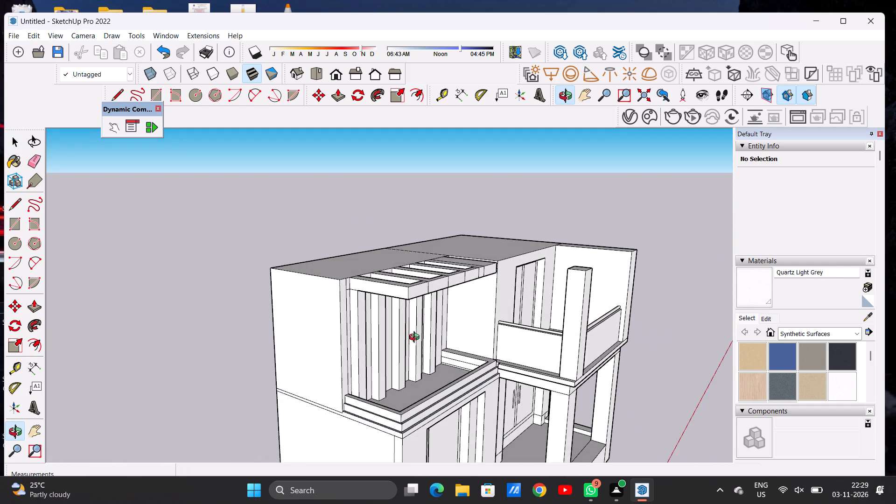
left_click_drag(416, 338, 331, 358)
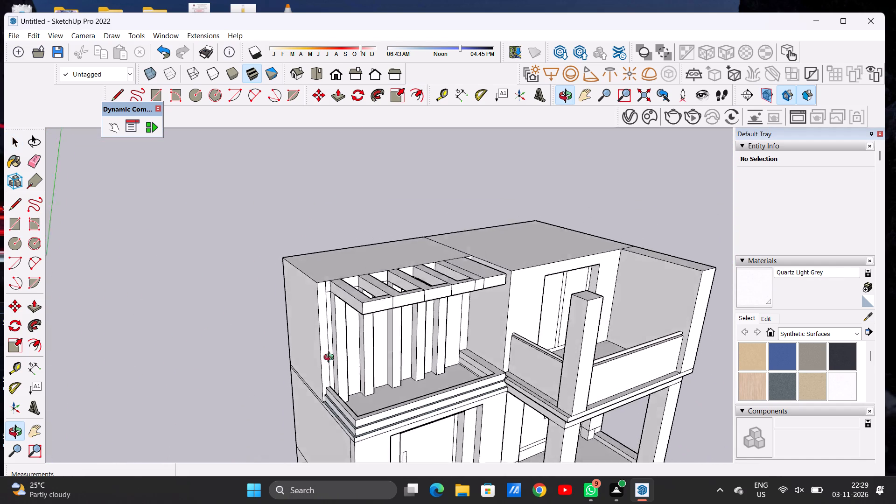
left_click_drag(331, 358, 291, 312)
left_click_drag(399, 342, 333, 323)
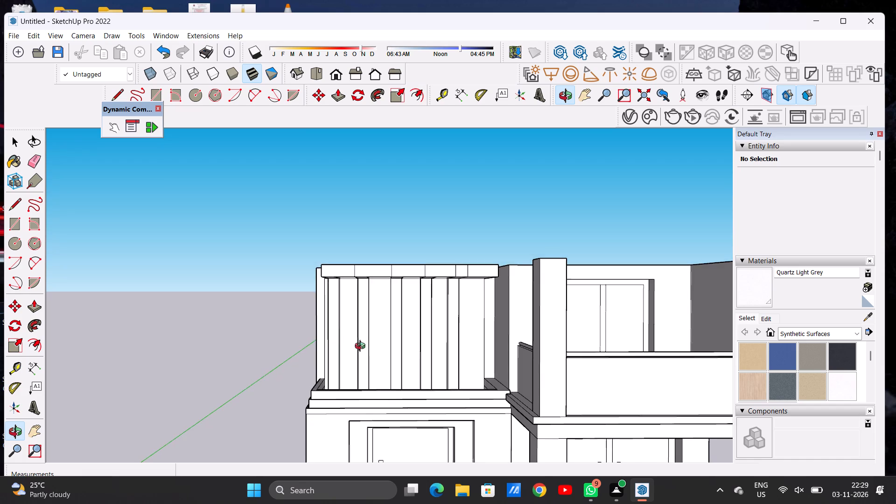
scroll(366, 351, "down", 8)
left_click_drag(372, 348, 370, 383)
scroll(372, 358, "up", 15)
left_click_drag(379, 330, 362, 326)
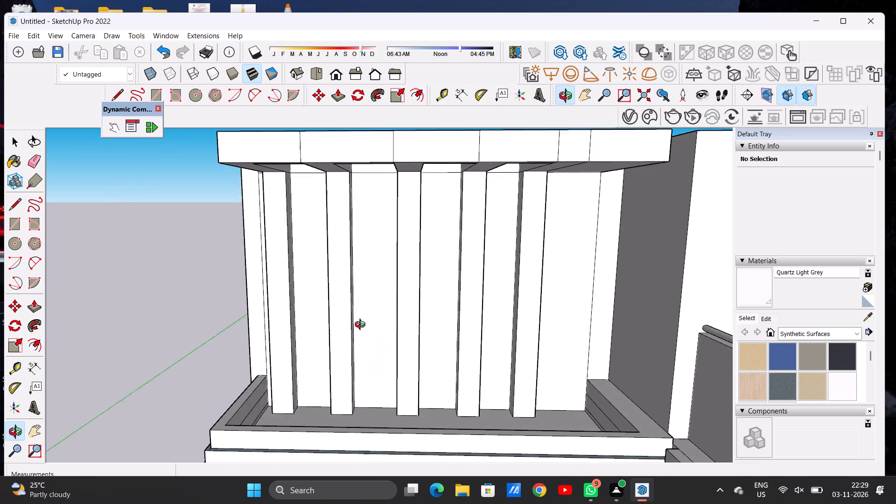
left_click_drag(362, 326, 567, 346)
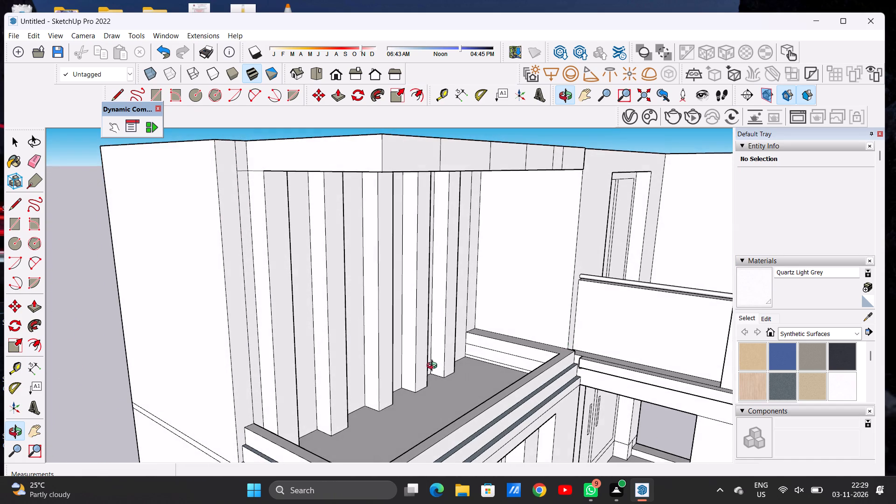
scroll(414, 370, "down", 12)
left_click_drag(414, 363, 351, 371)
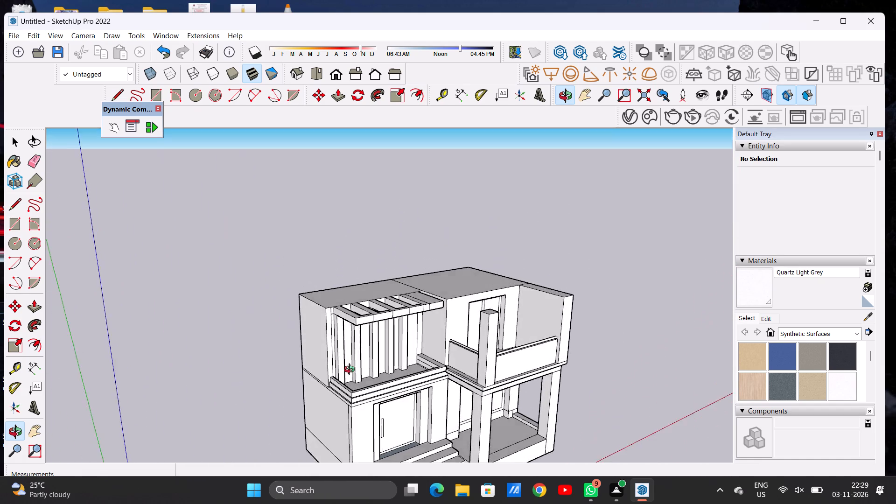
left_click_drag(351, 371, 290, 369)
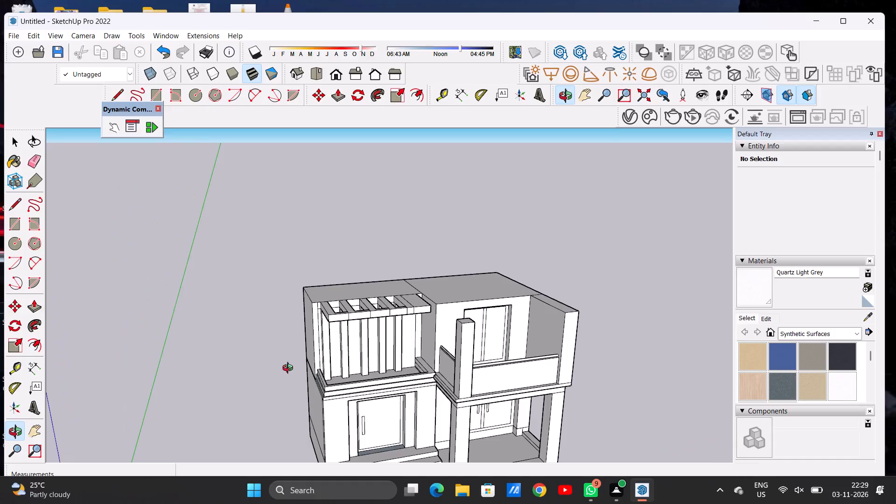
left_click_drag(290, 369, 287, 367)
scroll(400, 353, "up", 10)
left_click_drag(413, 342, 356, 329)
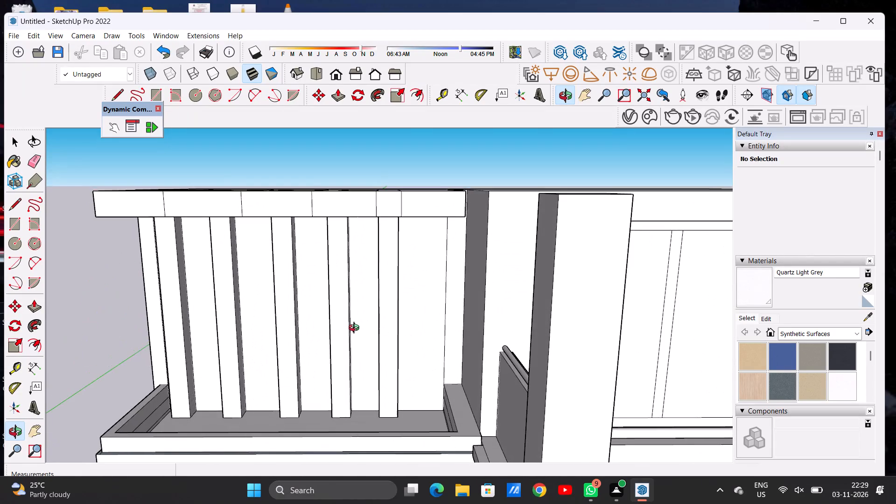
scroll(412, 341, "up", 7)
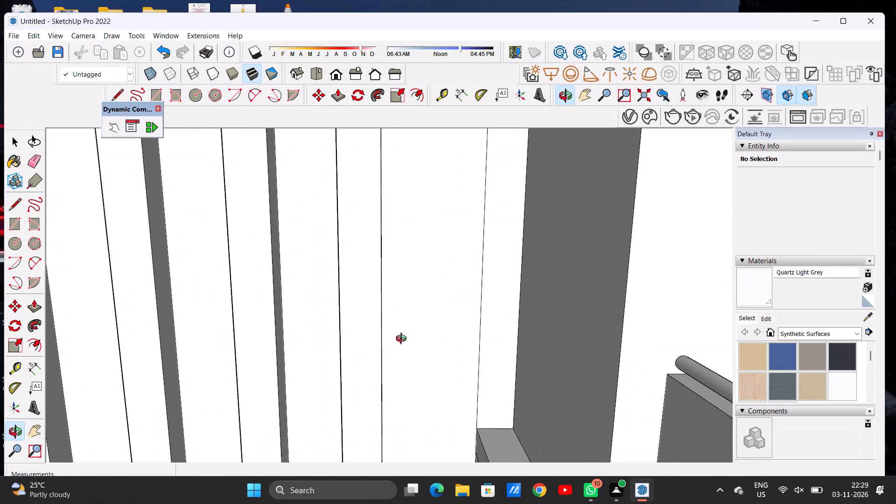
scroll(380, 327, "down", 9)
scroll(414, 306, "down", 4)
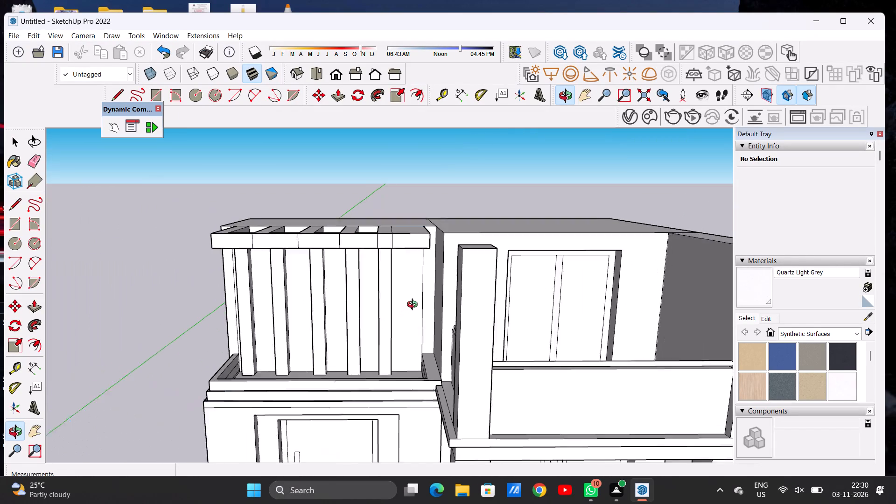
scroll(414, 306, "down", 1)
scroll(392, 341, "up", 7)
left_click_drag(421, 320, 385, 311)
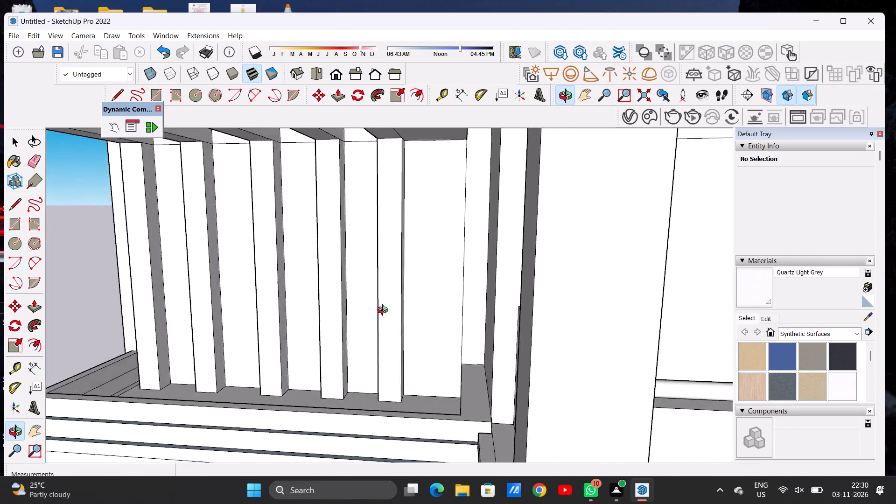
left_click_drag(385, 311, 416, 315)
scroll(449, 355, "down", 13)
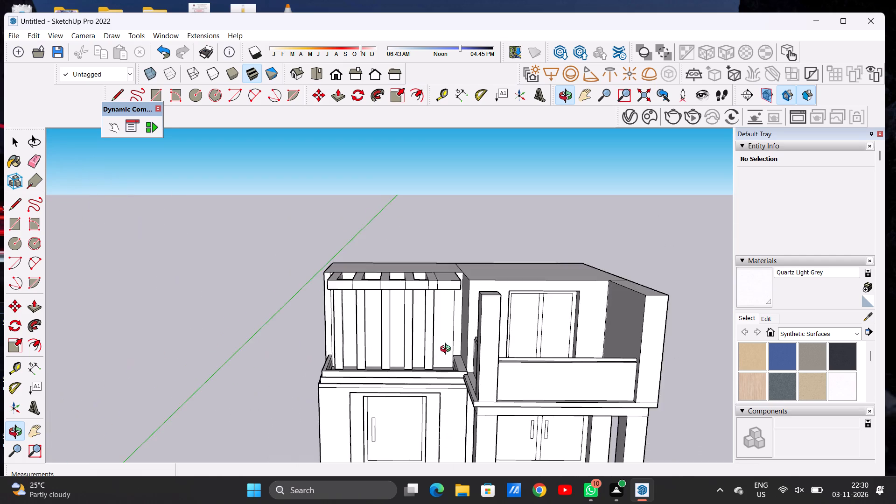
left_click_drag(391, 329, 451, 355)
scroll(418, 308, "up", 3)
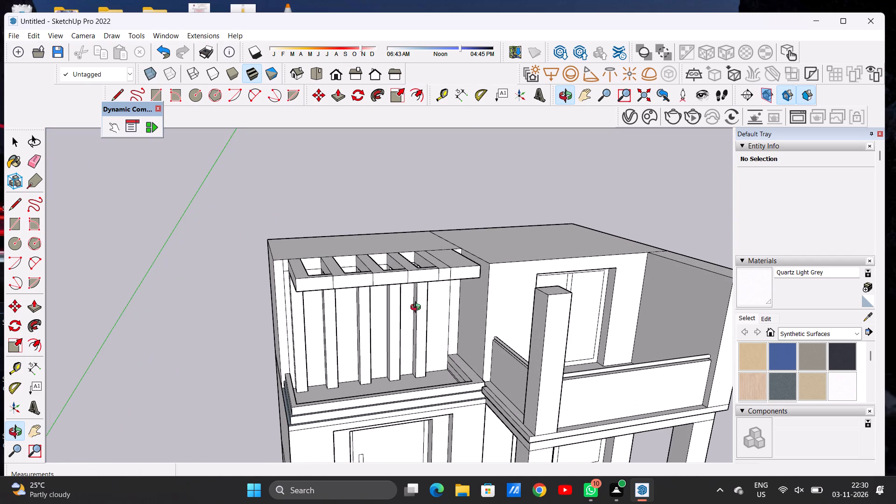
Undo the filled bay and the joining pieces between the beams, back to five separate projecting beams.
key("ctrl+z")
key("ctrl+z")
key("ctrl+z")
key("ctrl+z")
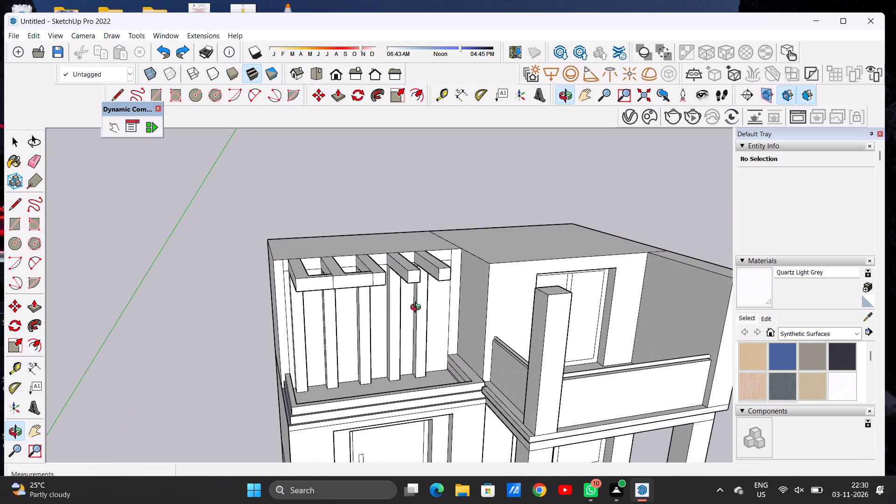
key("ctrl+z")
key("ctrl+z")
key("ctrl+z")
key("ctrl+z")
key("ctrl+z")
key("ctrl+z")
key("ctrl+z")
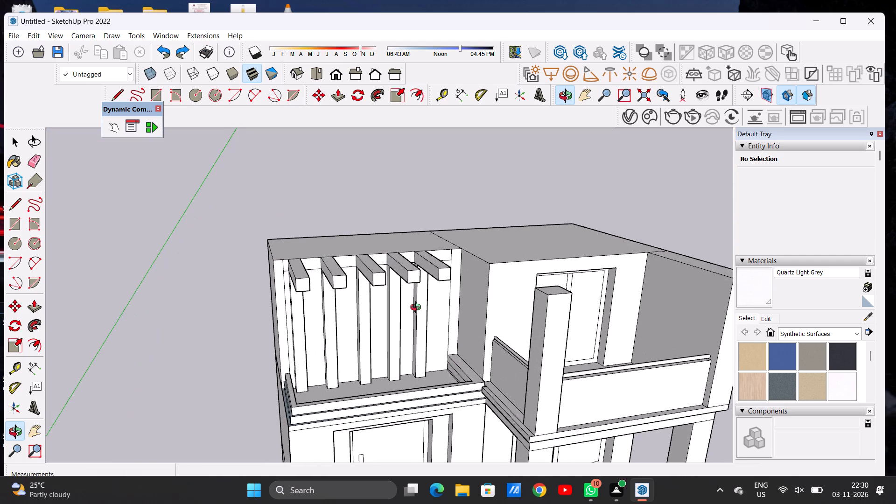
Undo the extrusion of the five projecting beams above the vertical fins.
key("ctrl+z")
key("ctrl+z")
key("ctrl+z")
key("ctrl+z")
key("ctrl+z")
key("ctrl+z")
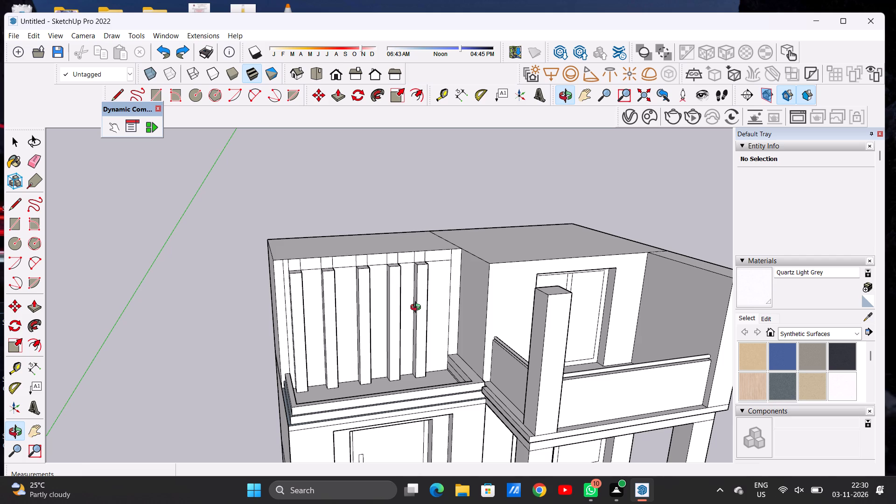
Undo the extrusion of the five vertical fins, back to flat strips on the upper wall.
key("ctrl+z")
key("ctrl+z")
key("ctrl+z")
key("ctrl+z")
key("ctrl+z")
key("ctrl+z")
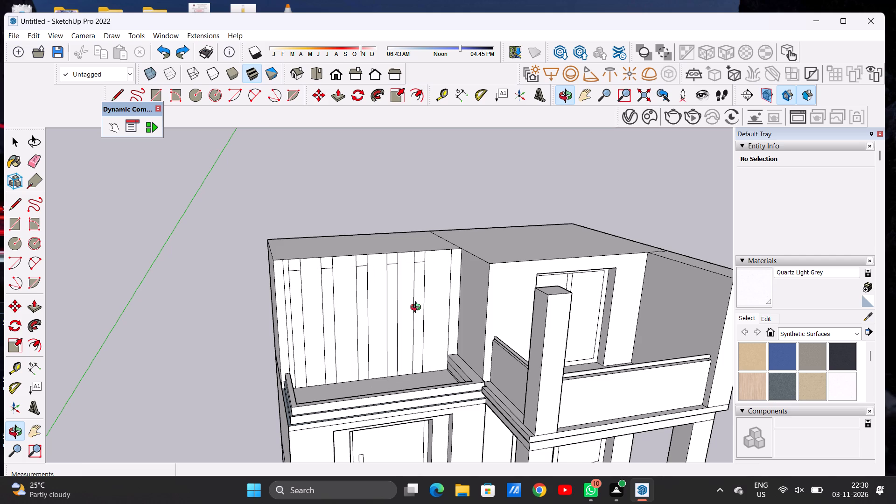
Undo the short cross lines and the strip outlines on the upper wall, keeping only the strips near its outer end.
scroll(378, 292, "down", 7)
scroll(397, 325, "up", 2)
scroll(397, 326, "down", 1)
scroll(397, 326, "up", 3)
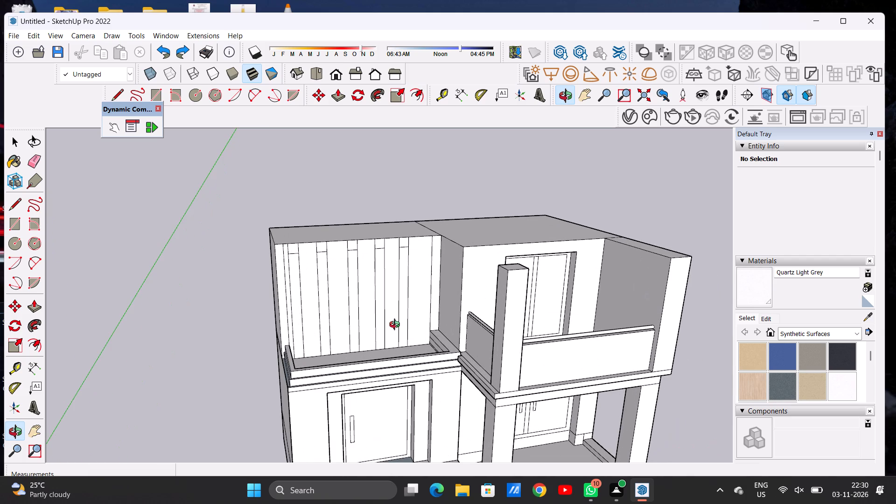
key("ctrl+z")
key("ctrl+z")
key("ctrl+z")
key("ctrl+z")
key("ctrl+z")
key("ctrl+z")
key("ctrl+z")
key("ctrl+z")
Draw a door rectangle about 7' 8 1/4" by 14' 10 7/8" on the upper wall, from the balcony floor to the inner vertical line.
scroll(381, 319, "down", 6)
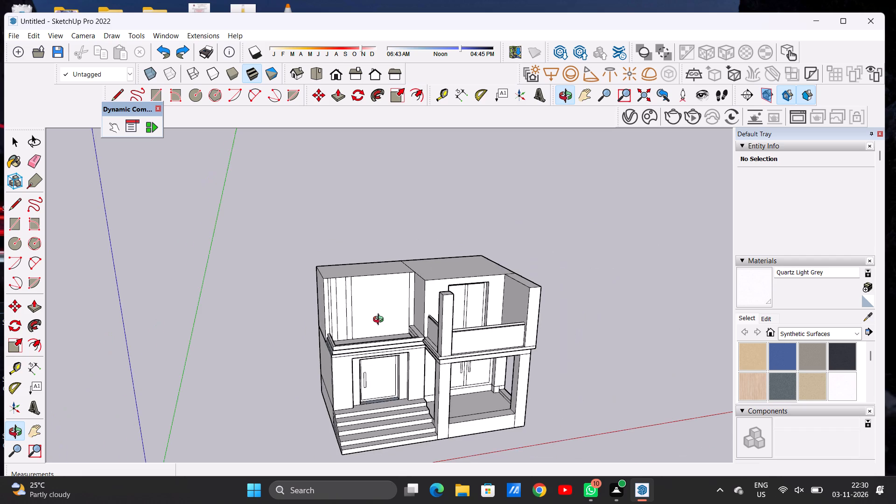
left_click_drag(393, 328, 336, 296)
scroll(405, 327, "up", 1)
scroll(404, 326, "down", 1)
scroll(402, 326, "up", 10)
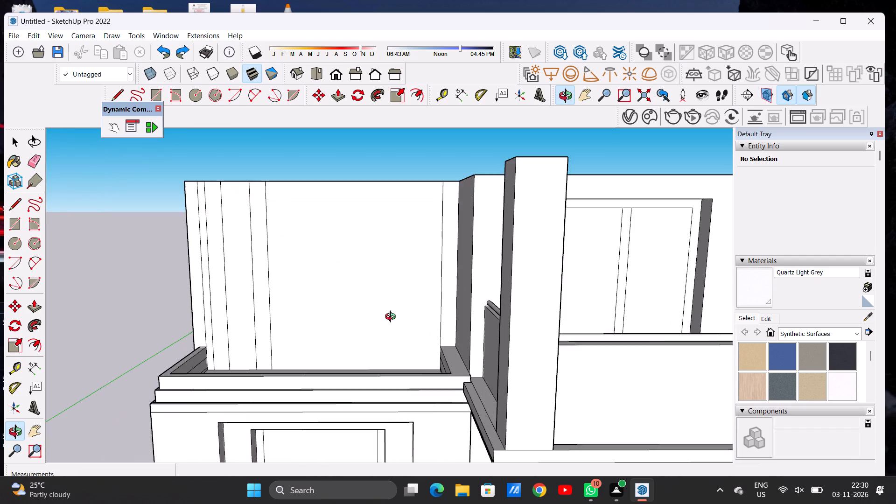
left_click_drag(390, 347, 387, 376)
key("r")
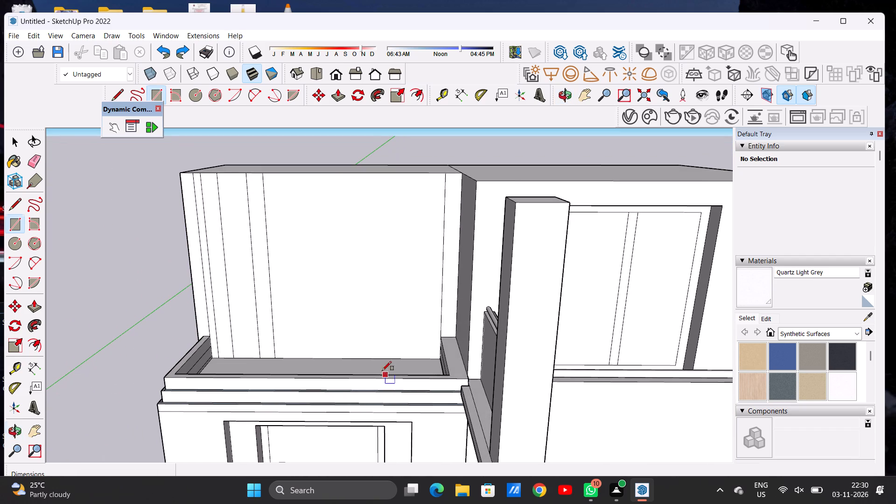
left_click(352, 357)
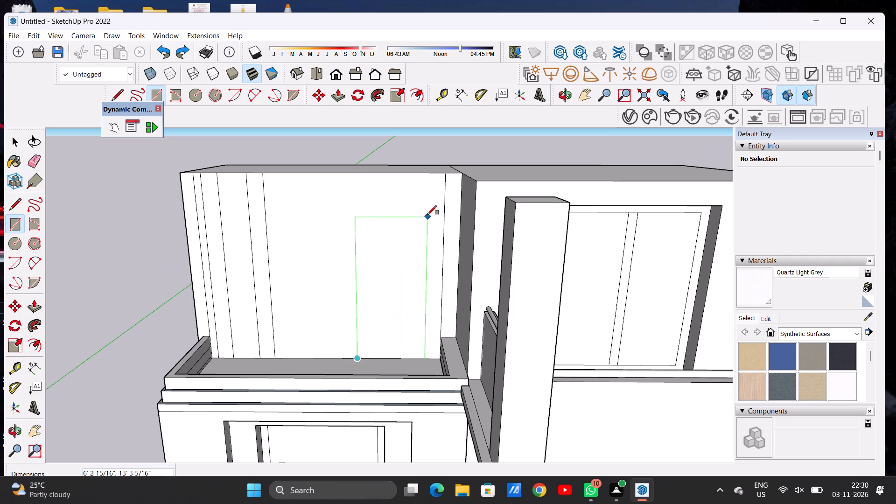
left_click(447, 197)
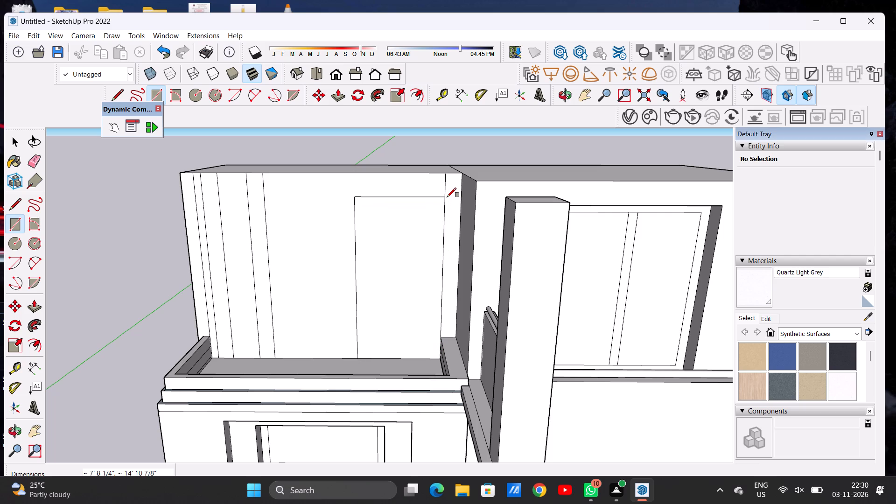
key("space")
Offset the upper door rectangle's outline inward about 8 5/8" to form the frame.
type("OF")
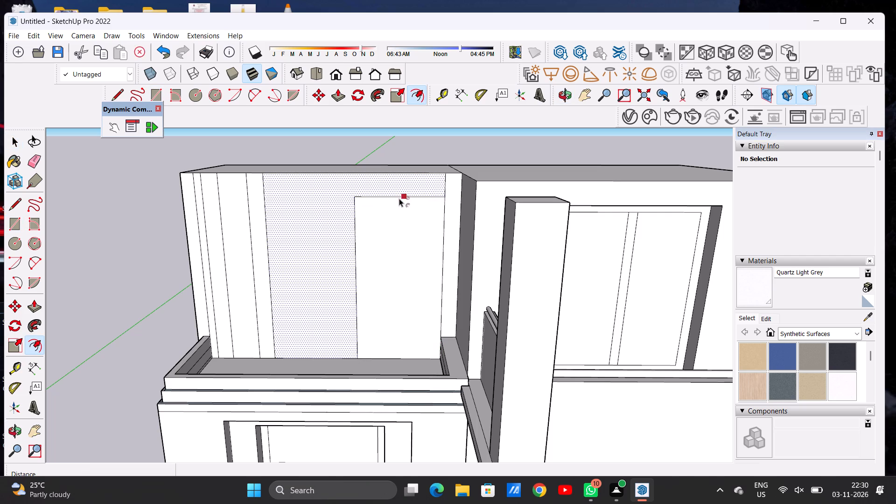
left_click(391, 202)
left_click(390, 205)
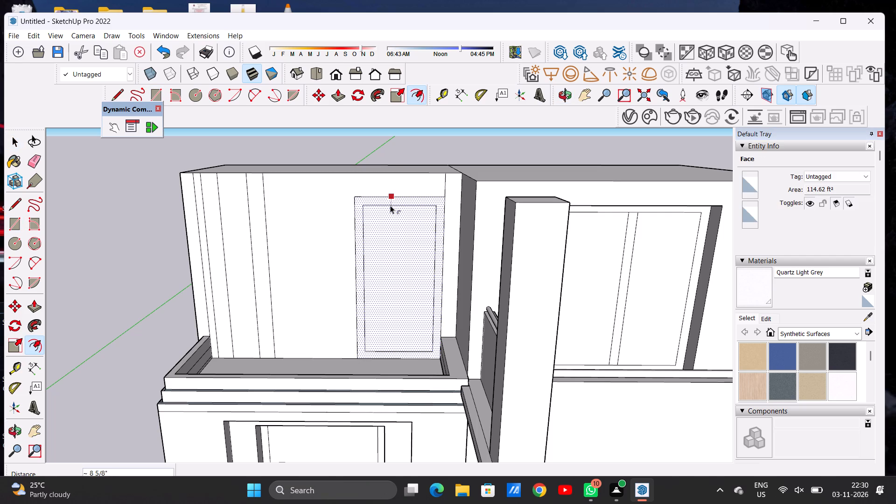
key("space")
Draw a door handle rectangle about 2' 11 5/8" by 5 1/2" near the inner edge of the upper door panel.
key("r")
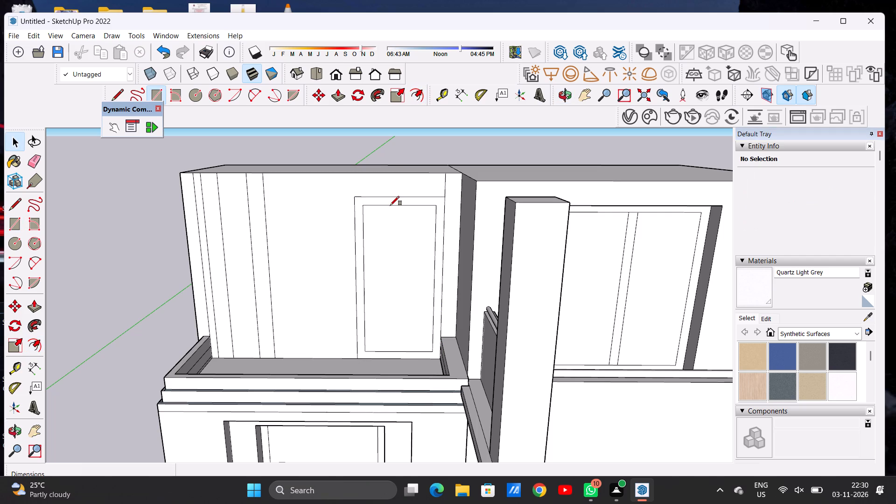
scroll(407, 266, "up", 2)
scroll(407, 266, "down", 1)
scroll(407, 266, "up", 2)
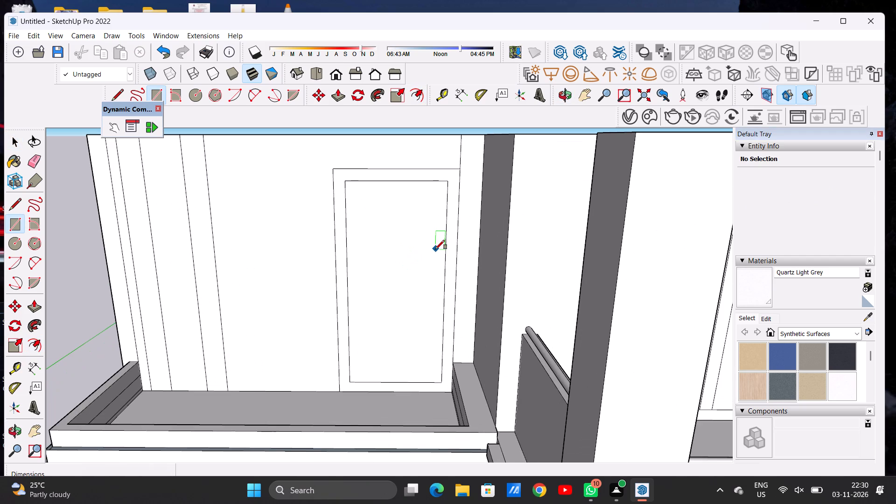
left_click(435, 249)
left_click(429, 248)
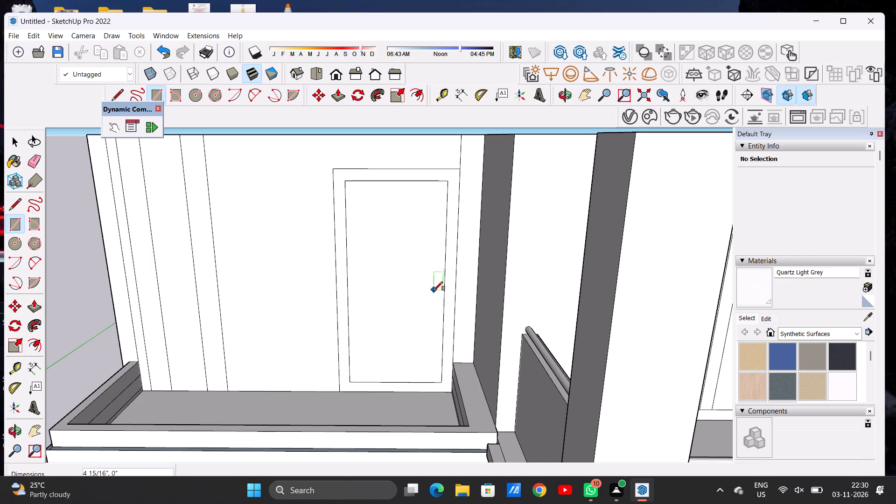
left_click(430, 246)
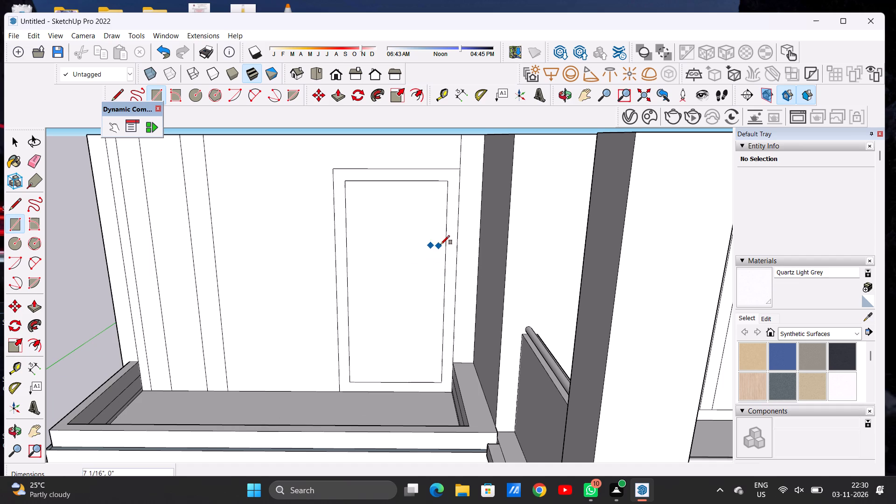
left_click(438, 244)
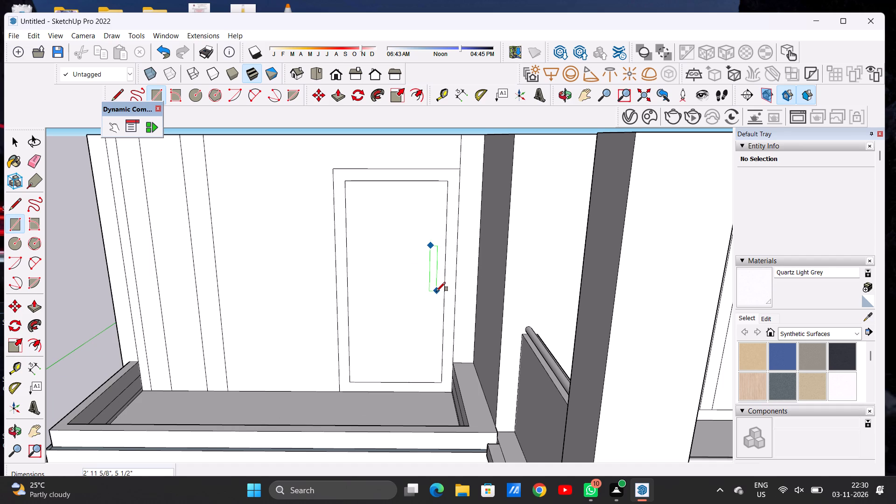
left_click(436, 291)
key("space")
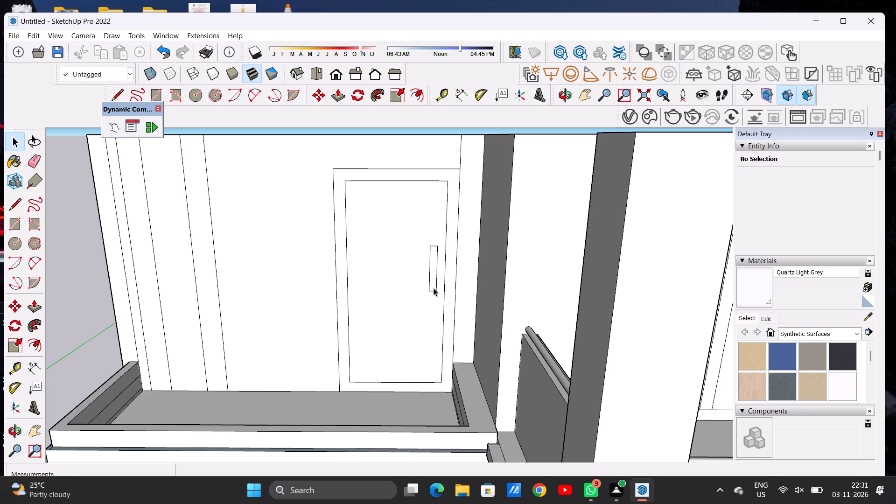
Move the vertical strip nearest the upper door about 1' 5/8" toward the wall's outer end.
scroll(384, 288, "down", 8)
scroll(451, 331, "up", 1)
scroll(453, 335, "down", 5)
scroll(475, 333, "up", 1)
scroll(476, 334, "down", 11)
scroll(473, 330, "down", 16)
scroll(429, 308, "up", 12)
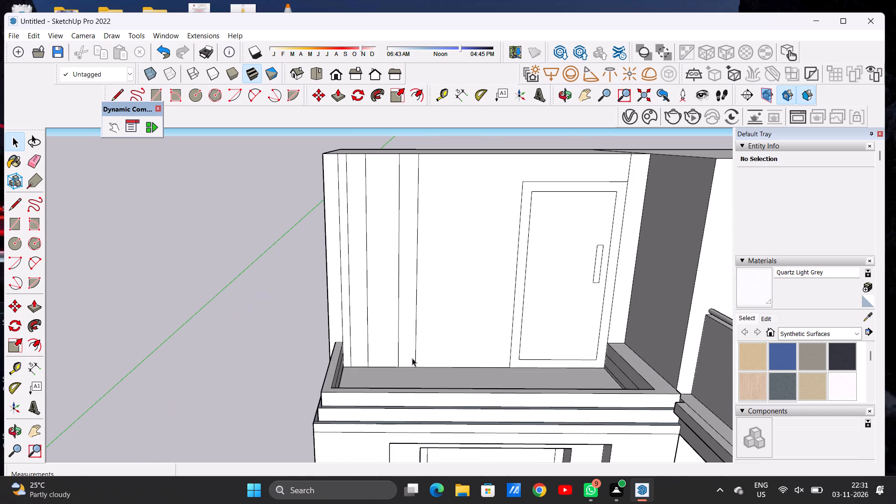
double_click(409, 356)
key("m")
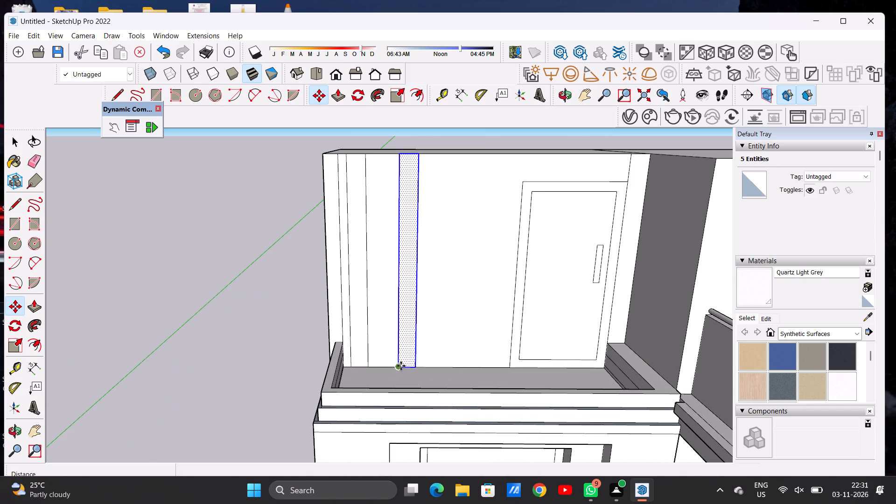
left_click(401, 366)
left_click(385, 365)
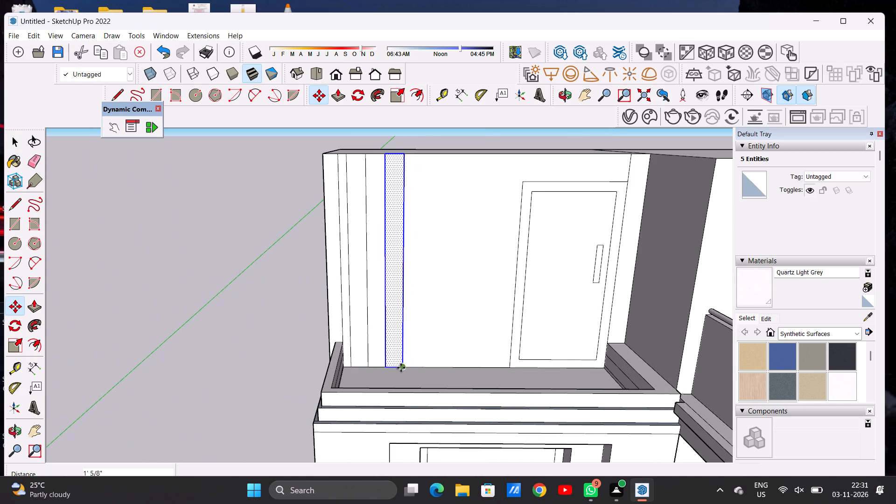
Copy the moved strip twice toward the door, spacing the copies about 2' 7 3/4" and 3' 9/16" apart.
left_click(401, 368)
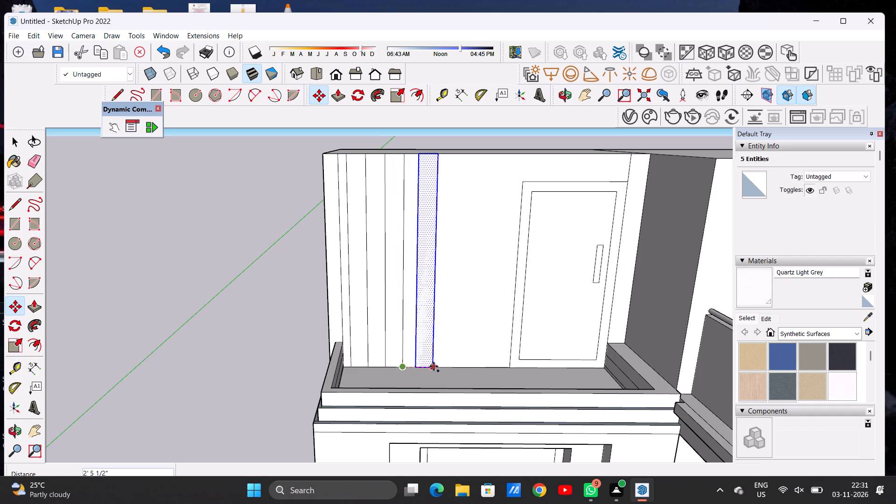
left_click(435, 366)
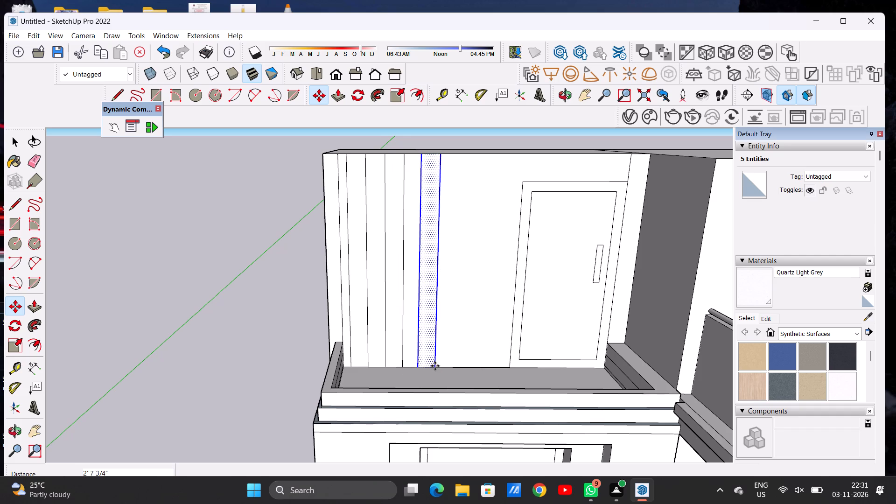
left_click(435, 366)
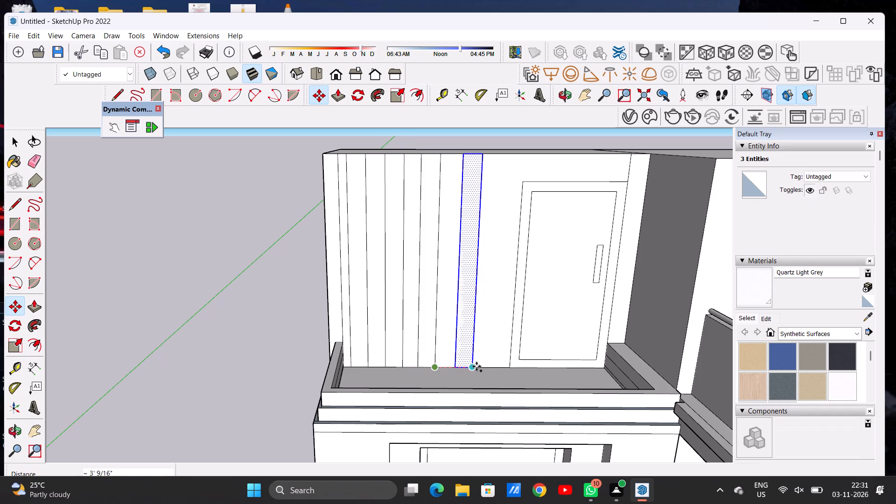
left_click(476, 366)
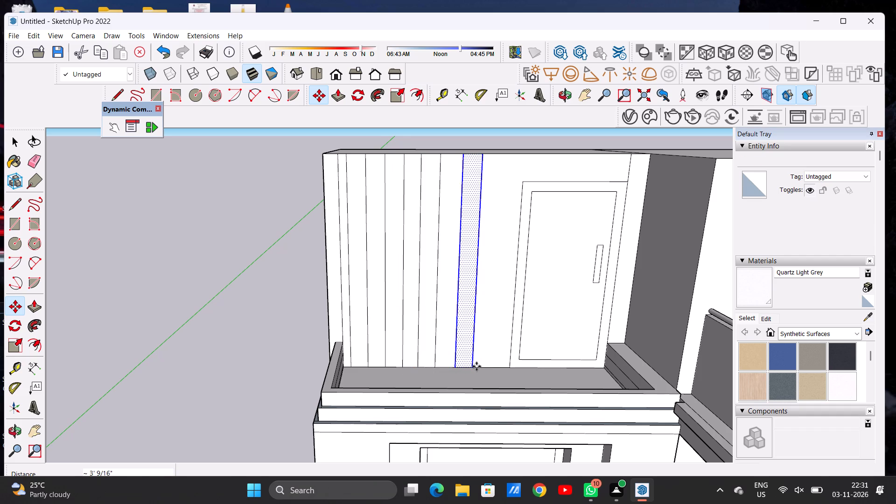
key("space")
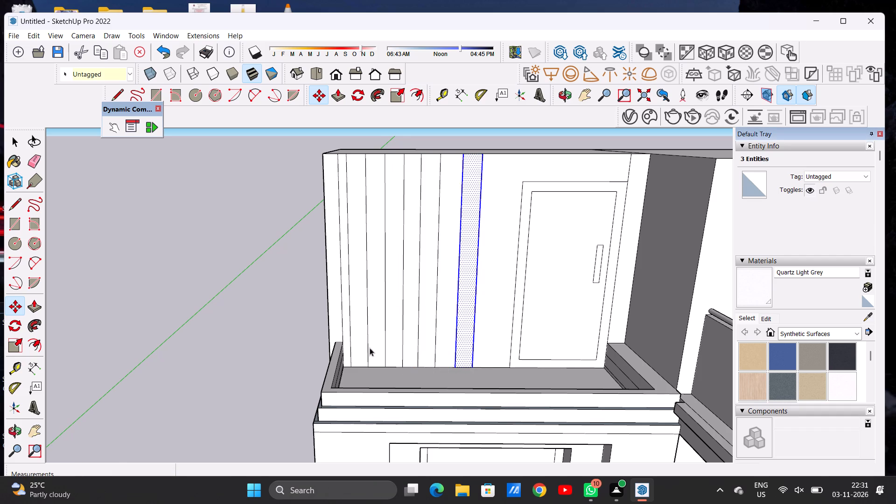
scroll(349, 348, "down", 7)
left_click(297, 314)
Examine the spacing of the vertical strips on the upper wall beside the door.
scroll(368, 344, "up", 8)
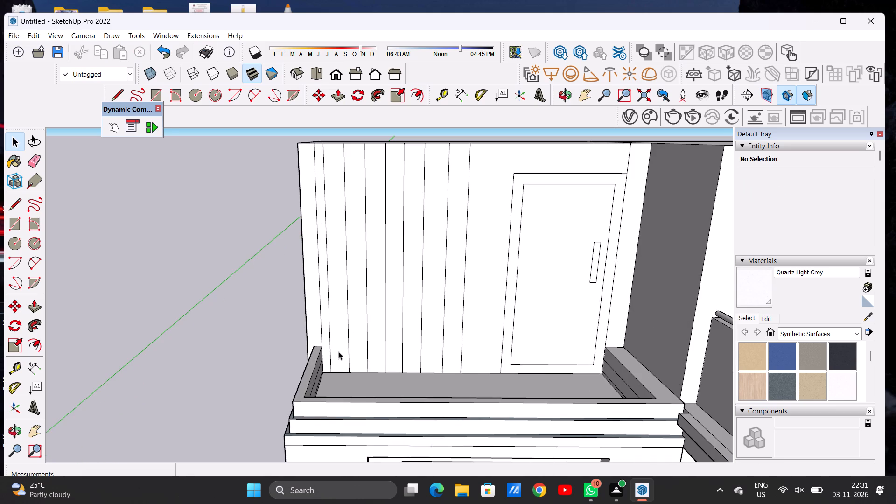
scroll(338, 351, "down", 2)
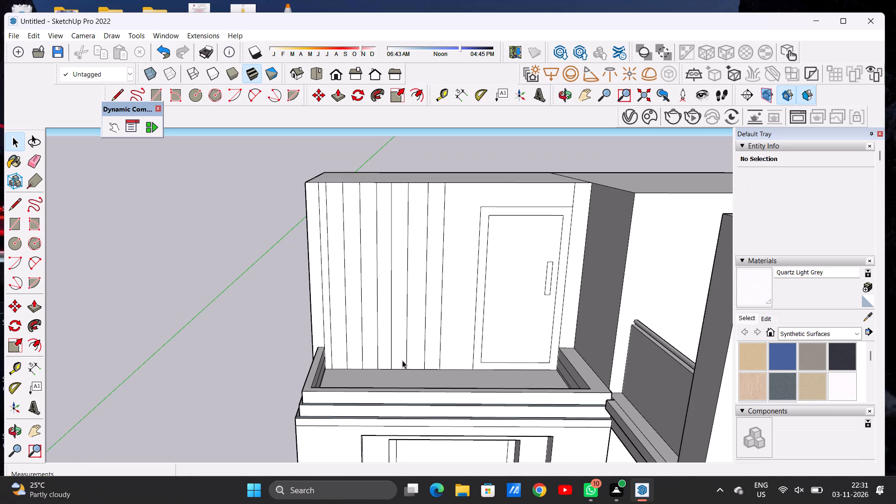
scroll(346, 366, "up", 6)
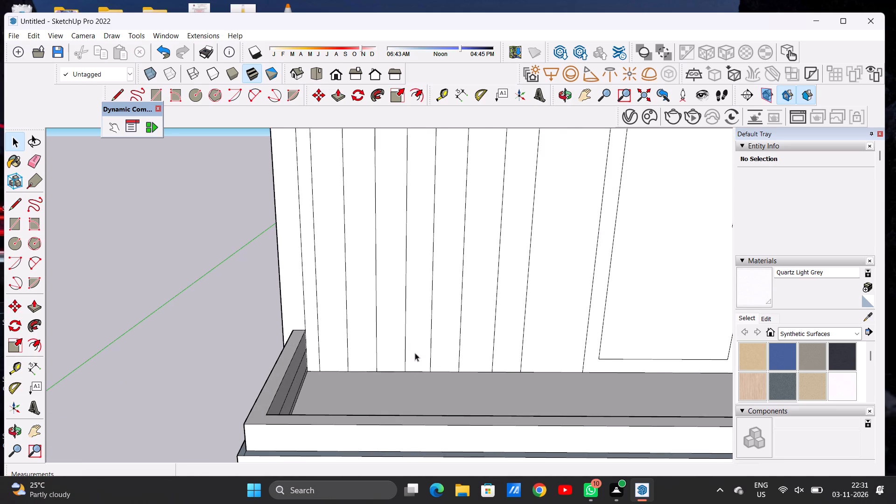
scroll(414, 353, "down", 7)
scroll(375, 351, "down", 6)
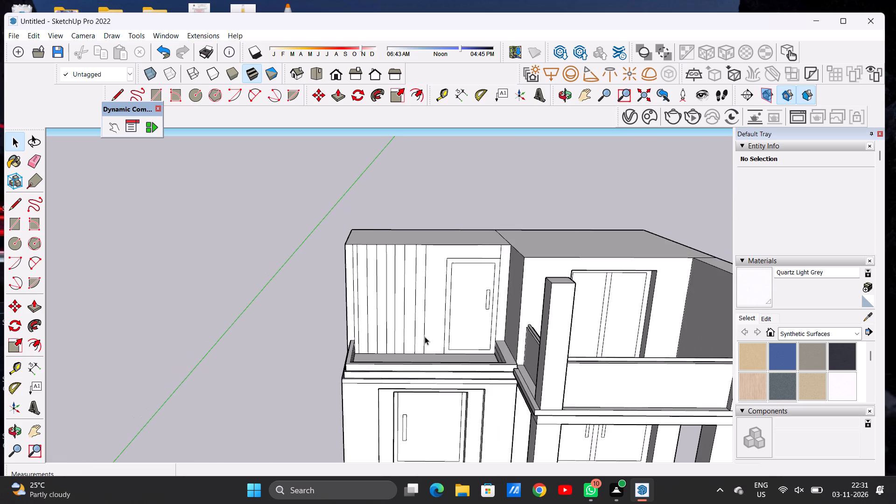
scroll(429, 340, "up", 3)
scroll(346, 327, "down", 6)
scroll(404, 341, "up", 2)
scroll(404, 341, "down", 1)
scroll(404, 341, "up", 2)
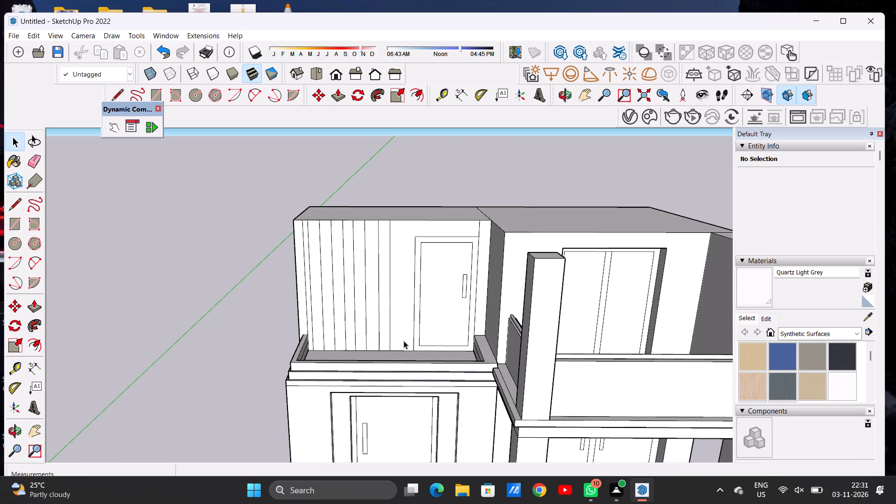
scroll(371, 327, "down", 3)
scroll(388, 331, "up", 4)
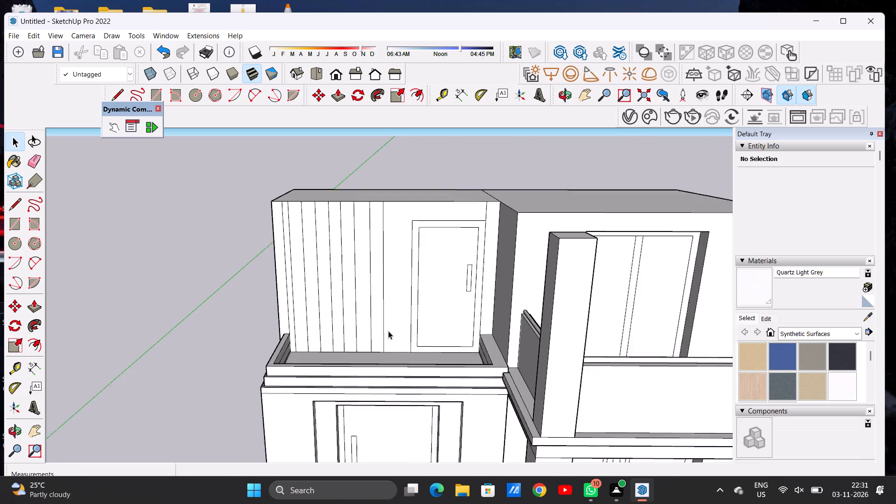
Move the vertical strip nearest the upper door about 2 1/2" toward the wall's outer end.
scroll(388, 331, "up", 1)
double_click(378, 343)
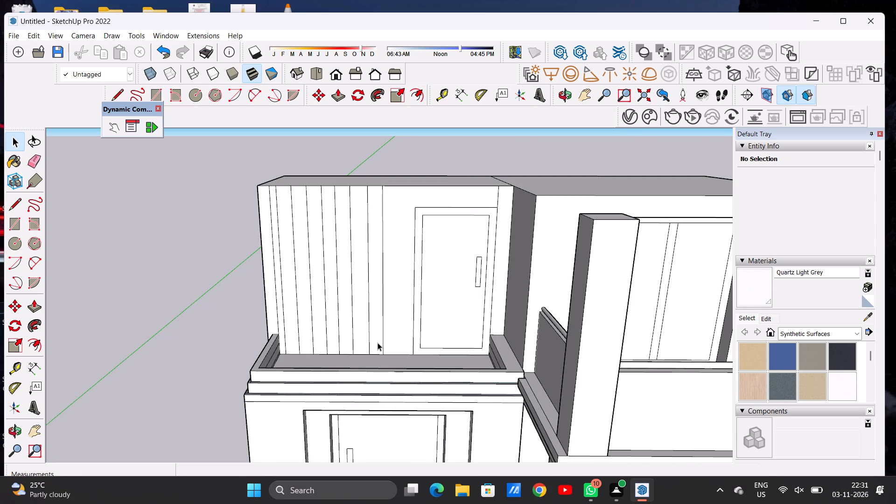
key("m")
scroll(384, 358, "up", 6)
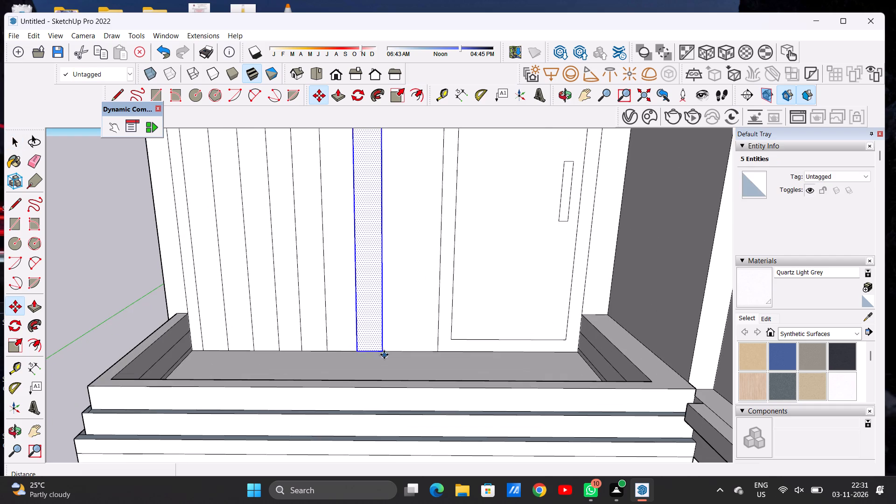
left_click(361, 351)
left_click(353, 350)
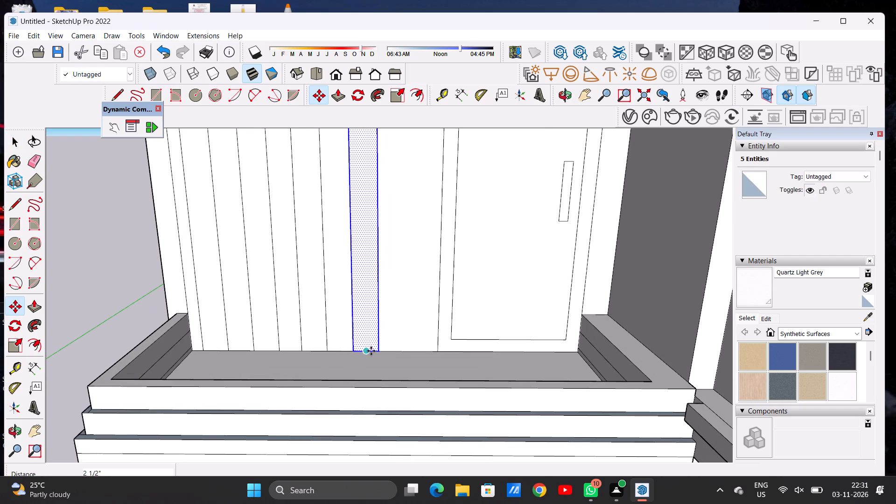
Copy the shifted strip about 2' 3 3/8" toward the upper door and clear the selection.
left_click(381, 352)
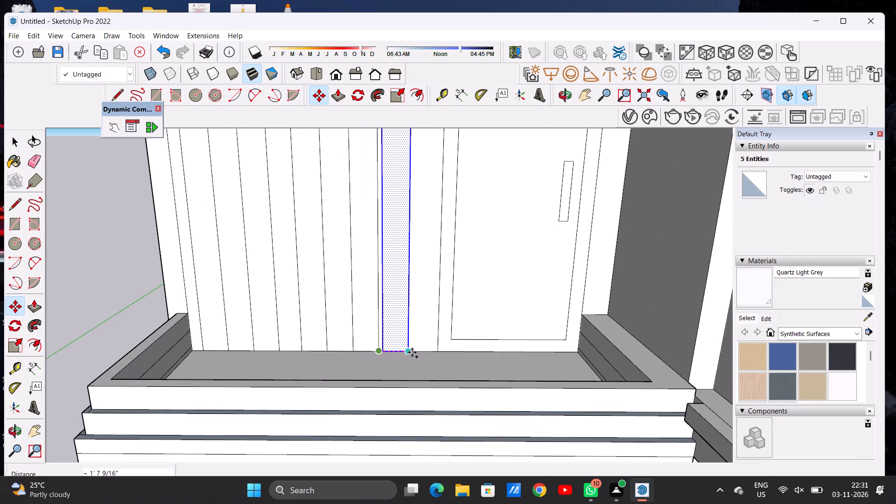
left_click(420, 352)
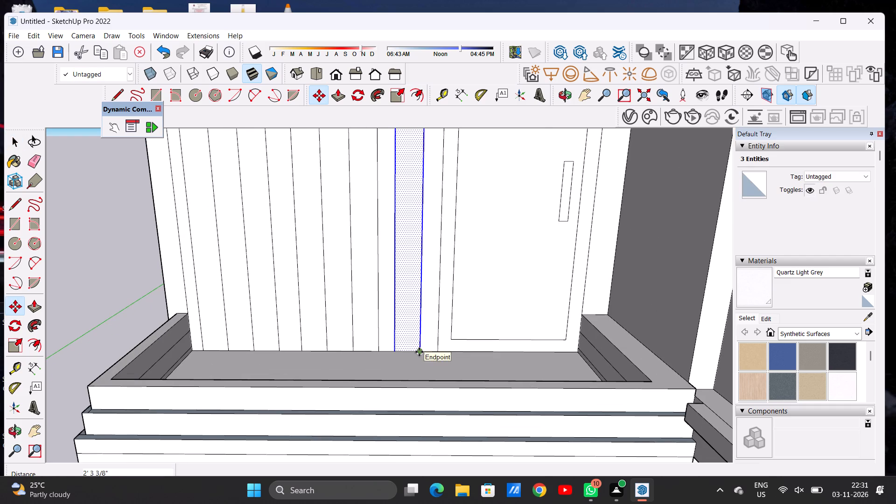
key("space")
scroll(401, 338, "down", 3)
scroll(401, 338, "up", 1)
scroll(401, 338, "down", 8)
scroll(409, 327, "up", 2)
scroll(409, 327, "down", 2)
left_click(420, 169)
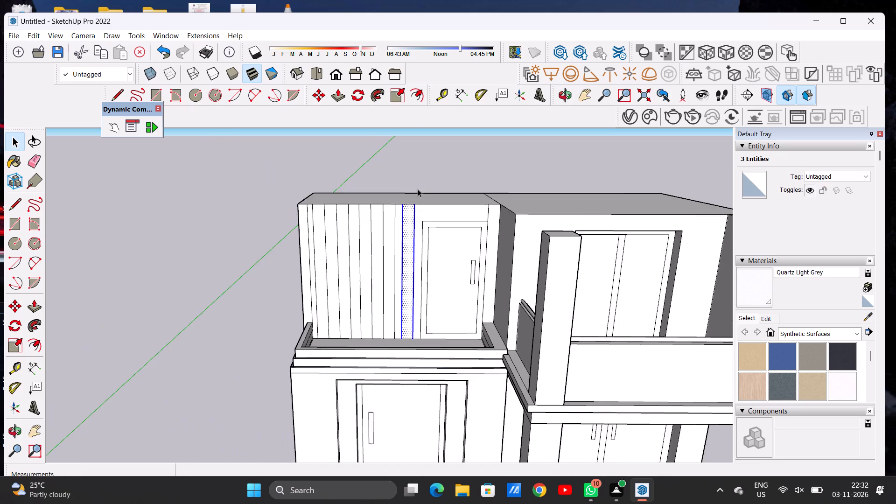
Draw level horizontal lines about 1' 4 13/16" long across the five vertical strips, just below the wall's top edge.
scroll(390, 238, "up", 6)
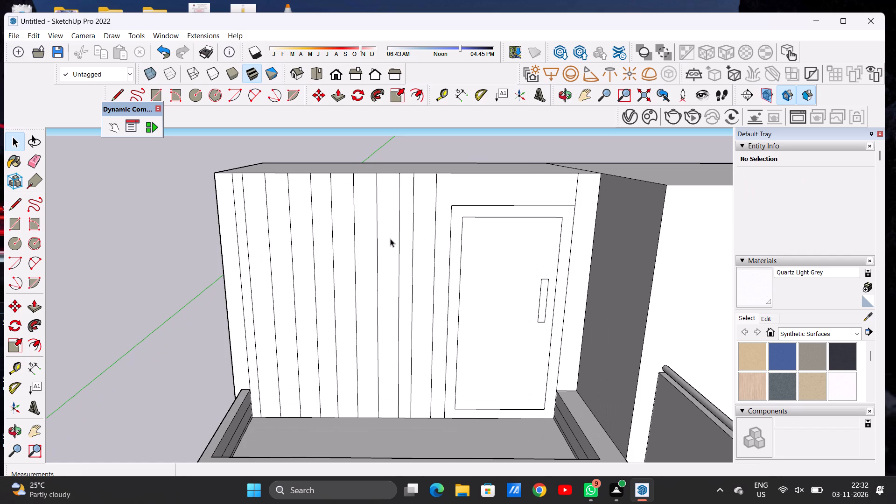
scroll(355, 252, "down", 3)
scroll(360, 259, "down", 20)
scroll(360, 259, "down", 6)
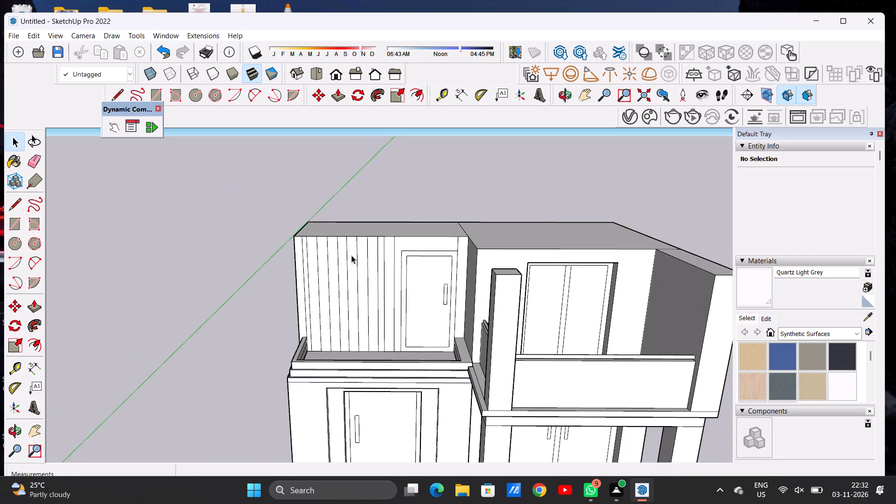
scroll(315, 243, "up", 11)
scroll(333, 246, "down", 7)
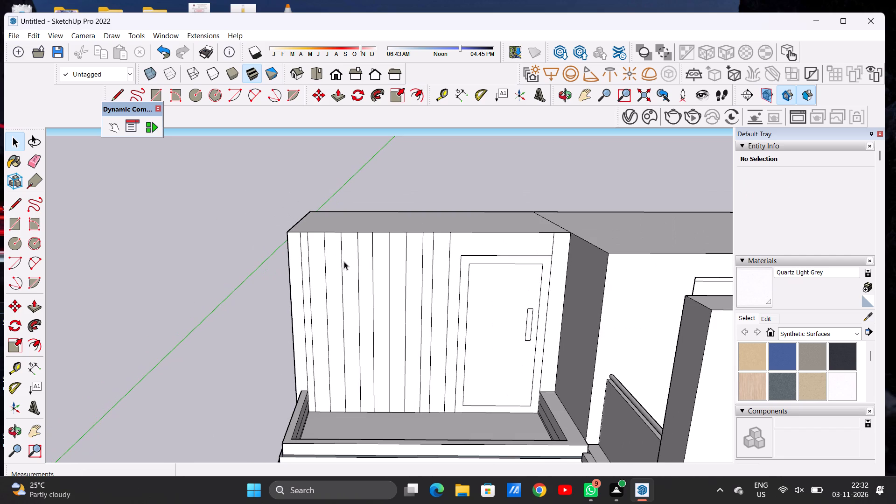
key("o")
left_click_drag(339, 268, 347, 241)
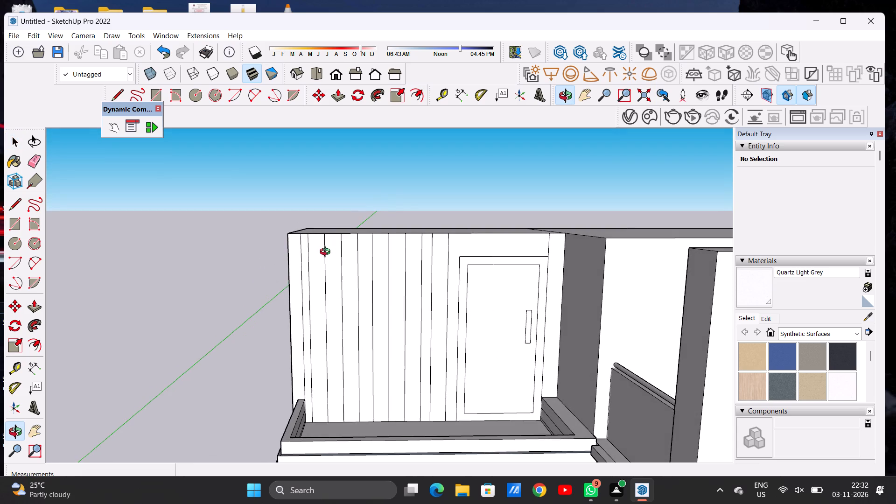
scroll(326, 253, "up", 6)
key("l")
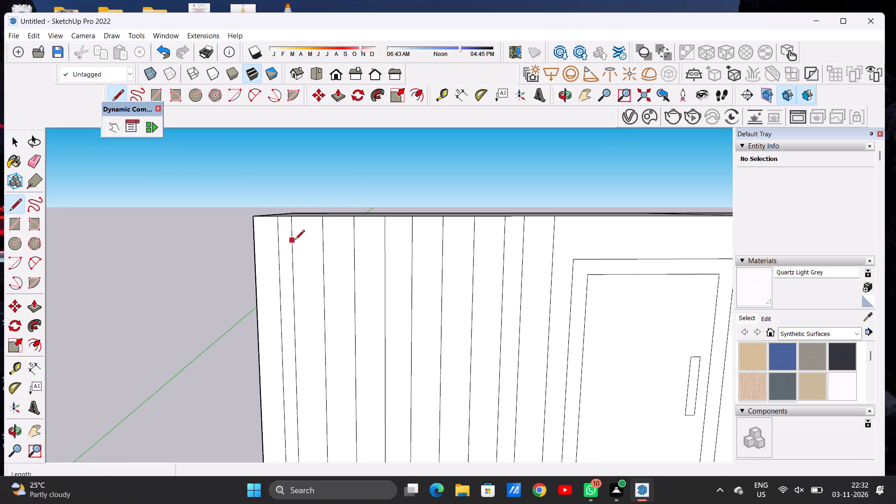
left_click(295, 240)
left_click(324, 241)
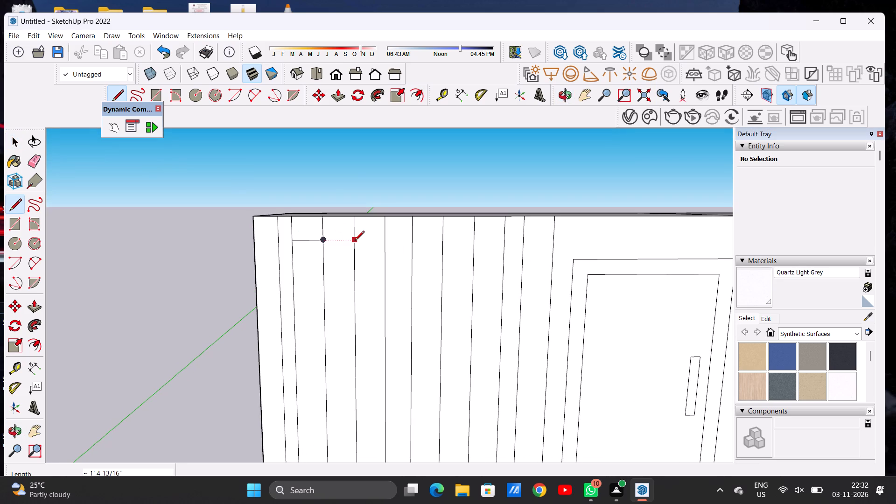
left_click(355, 241)
left_click(382, 241)
scroll(362, 238, "down", 4)
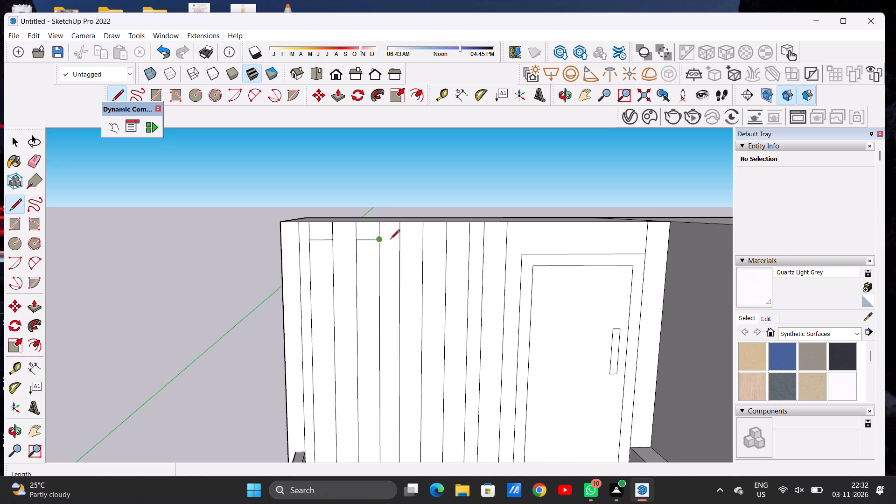
left_click(399, 242)
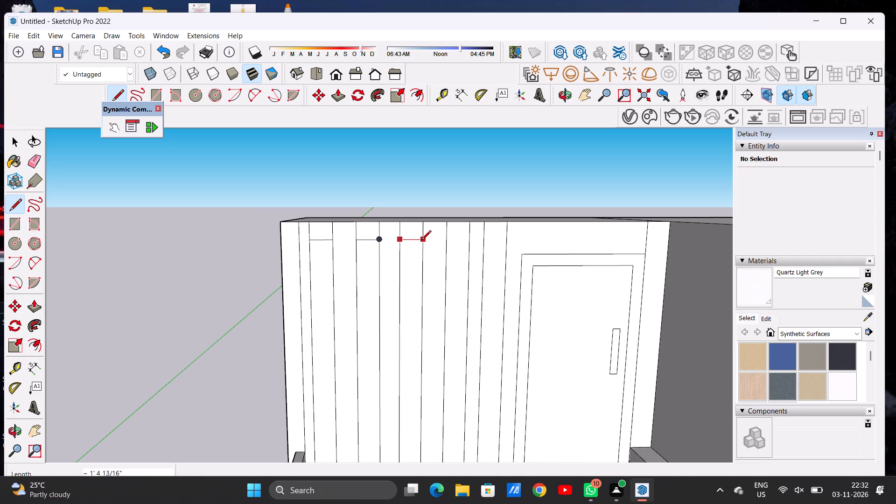
left_click(421, 241)
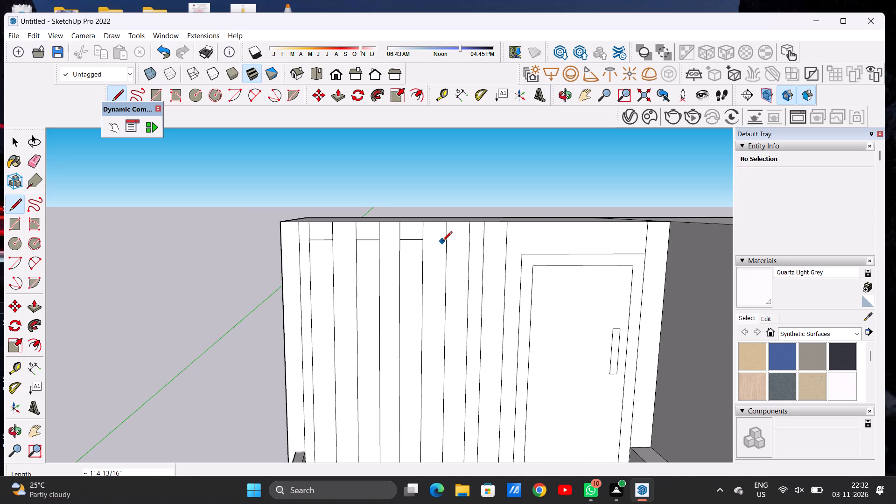
left_click(446, 242)
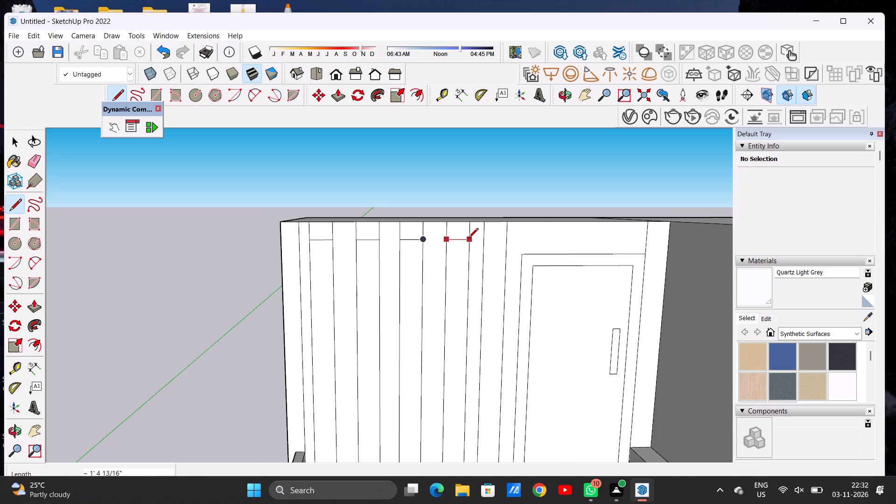
left_click(469, 238)
left_click(486, 241)
left_click(507, 238)
key("space")
Draw a vertical line about 1' 11 3/4" long from the door frame's upper corner nearest the strips to the wall's top edge.
scroll(429, 264, "down", 9)
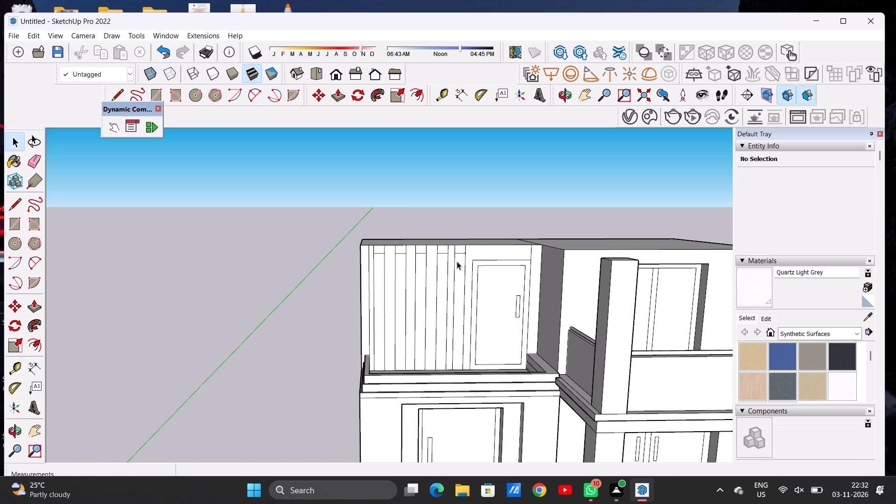
scroll(457, 260, "up", 6)
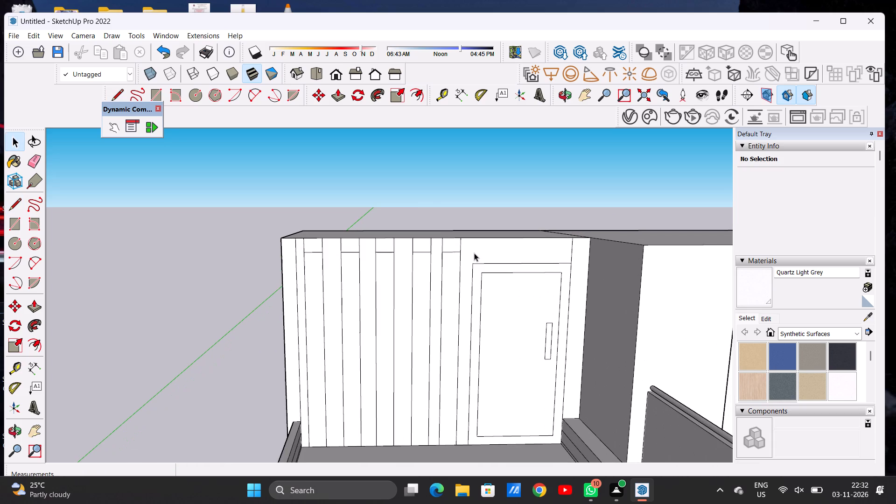
key("l")
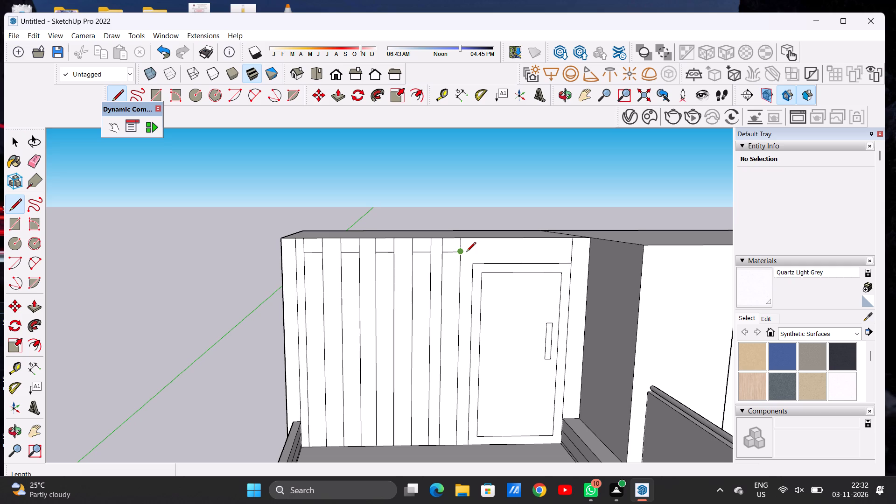
key("space")
scroll(518, 255, "down", 1)
scroll(518, 255, "up", 2)
scroll(518, 255, "down", 4)
scroll(519, 254, "up", 3)
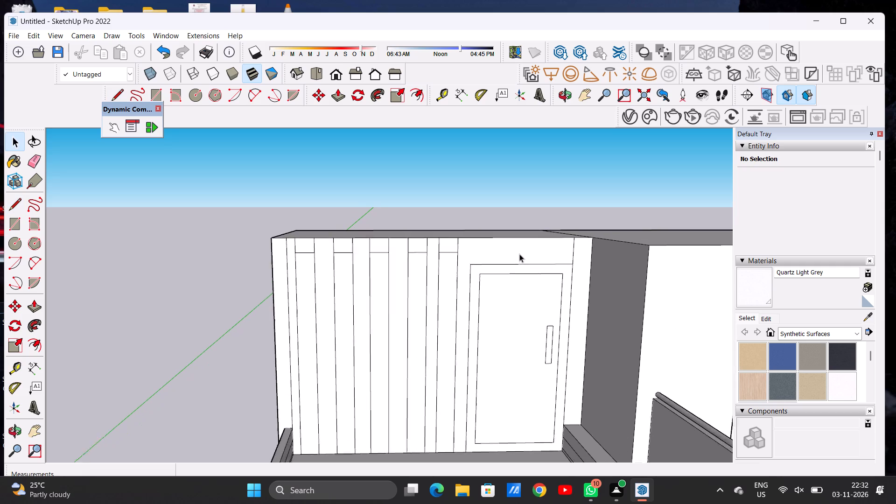
scroll(519, 254, "up", 1)
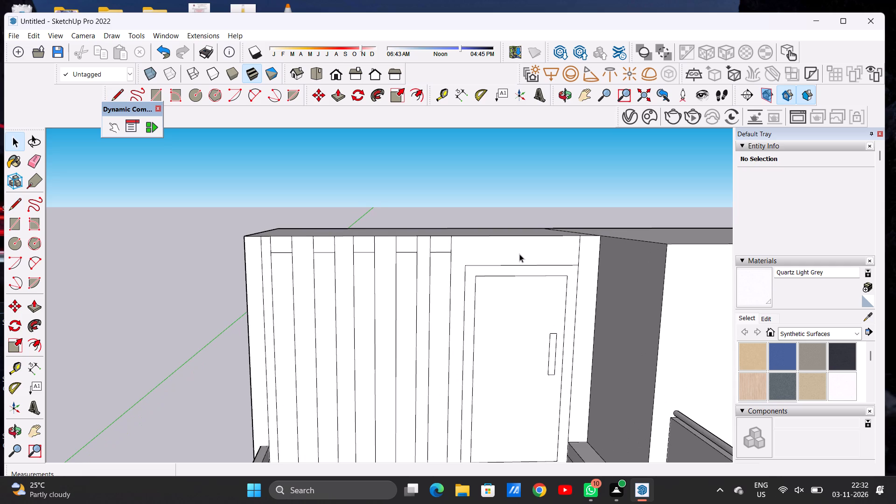
key("l")
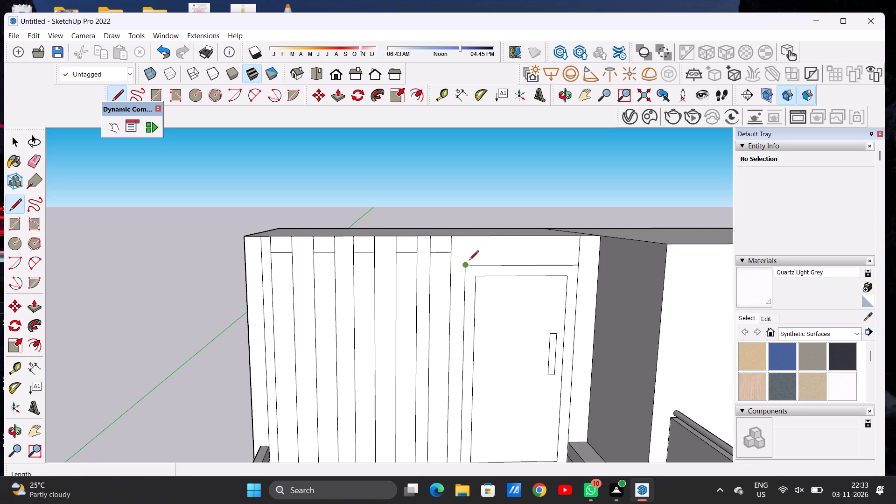
left_click(467, 259)
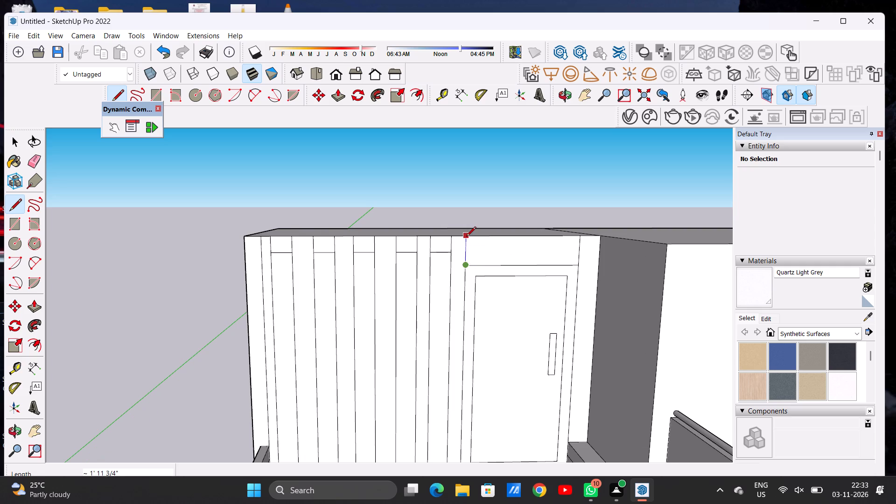
left_click(466, 237)
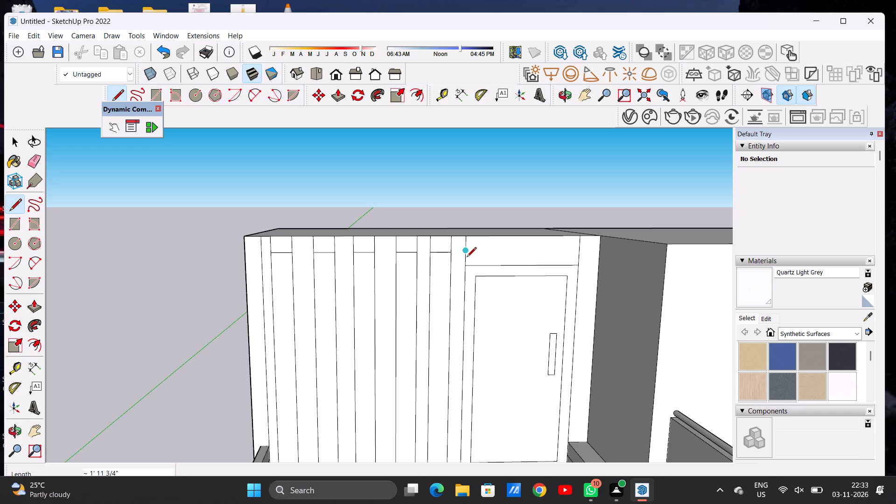
Draw a horizontal line about 7' 8 1/4" long above the door frame, level with the strips' top lines.
left_click(464, 258)
left_click(577, 255)
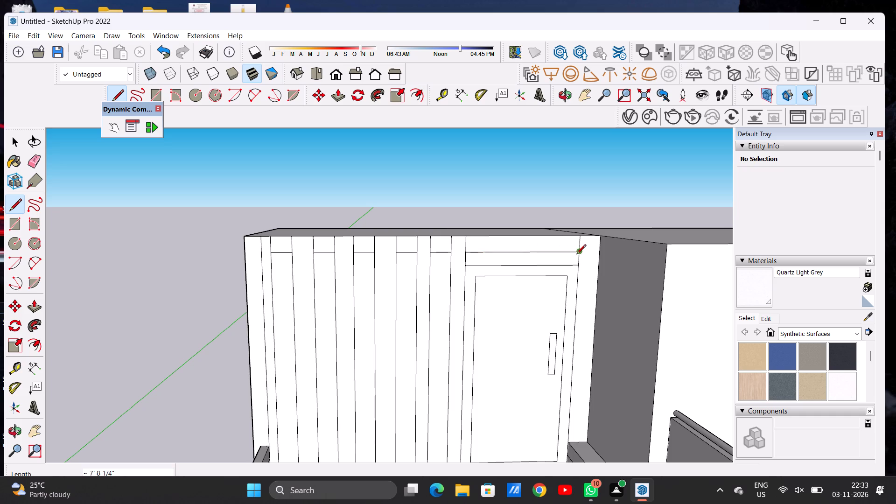
key("space")
Push/Pull the three strips nearest the wall's outer end outward by 9 3/4", below their top lines.
scroll(427, 278, "down", 3)
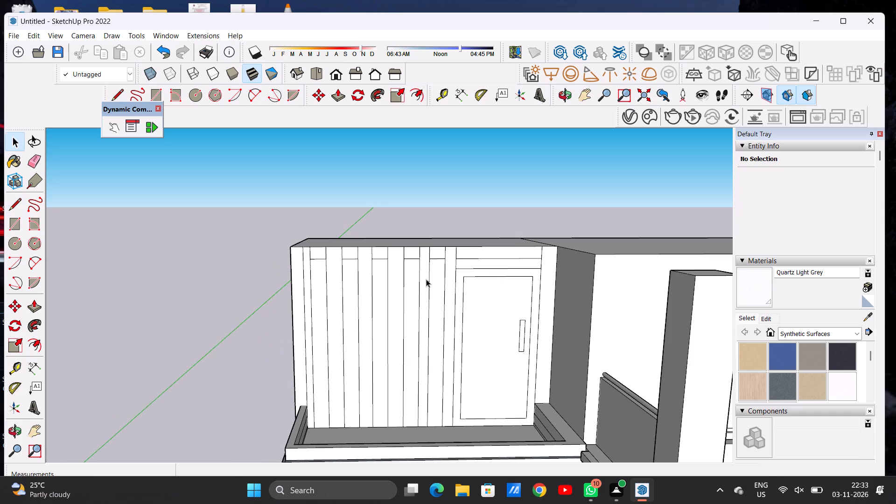
key("o")
left_click_drag(332, 288, 447, 311)
scroll(308, 275, "up", 4)
scroll(308, 274, "down", 1)
scroll(308, 274, "up", 1)
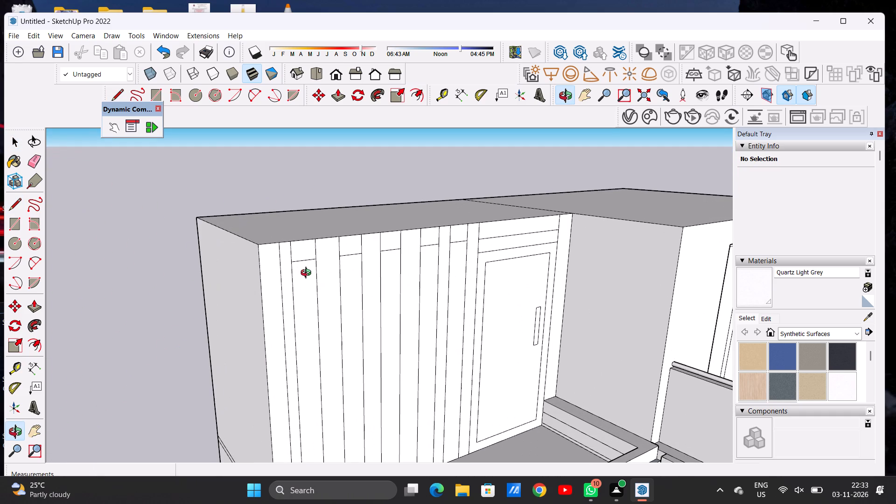
key("p")
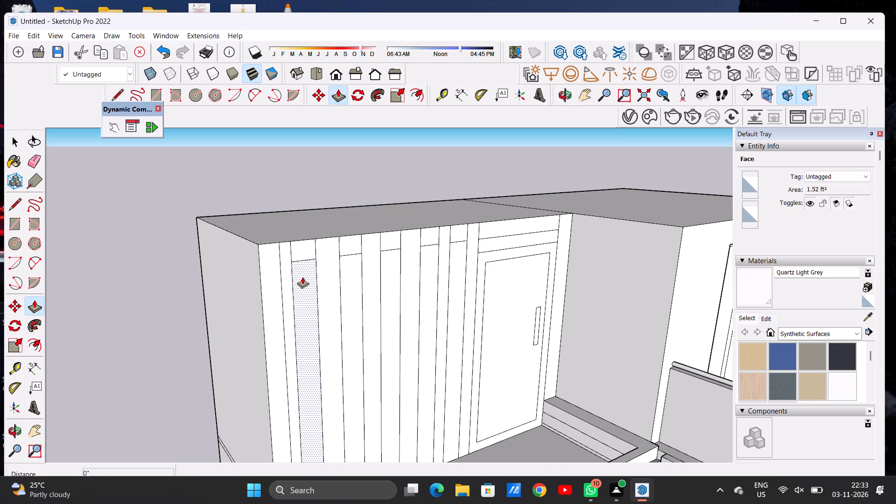
left_click(302, 277)
left_click(308, 281)
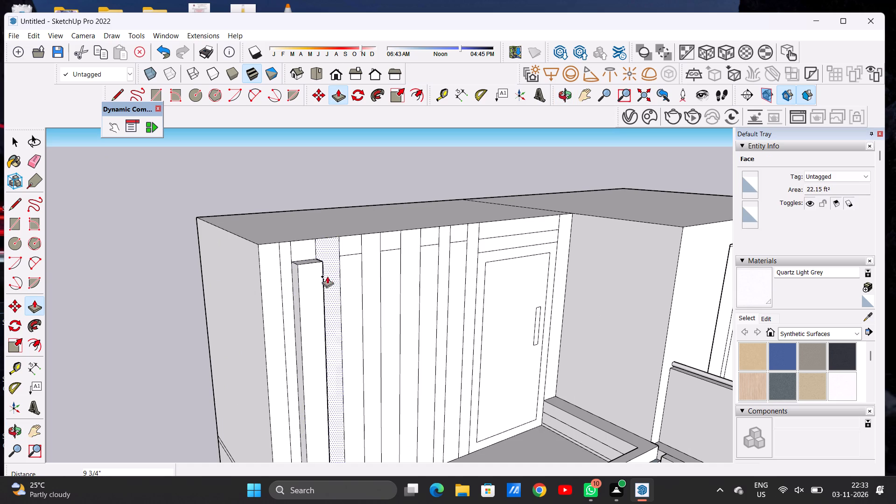
left_click(346, 270)
left_click(321, 284)
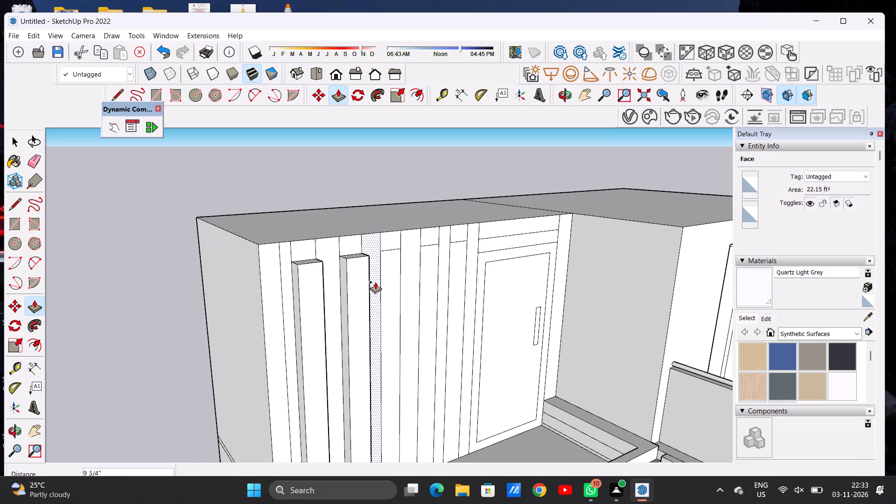
left_click(385, 275)
left_click(369, 286)
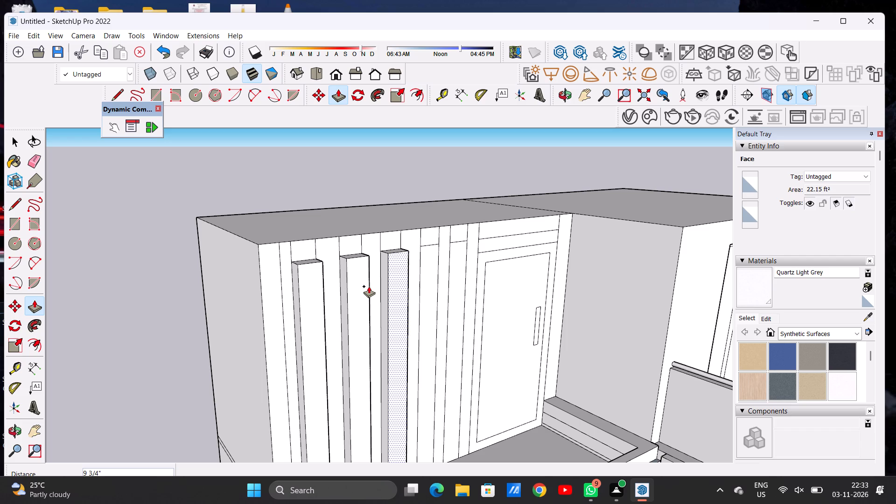
Push/Pull the two remaining strips nearest the door outward by 9 3/4", matching the other three fins.
scroll(365, 275, "down", 8)
scroll(434, 261, "up", 2)
scroll(431, 256, "down", 1)
scroll(431, 256, "up", 6)
left_click(429, 253)
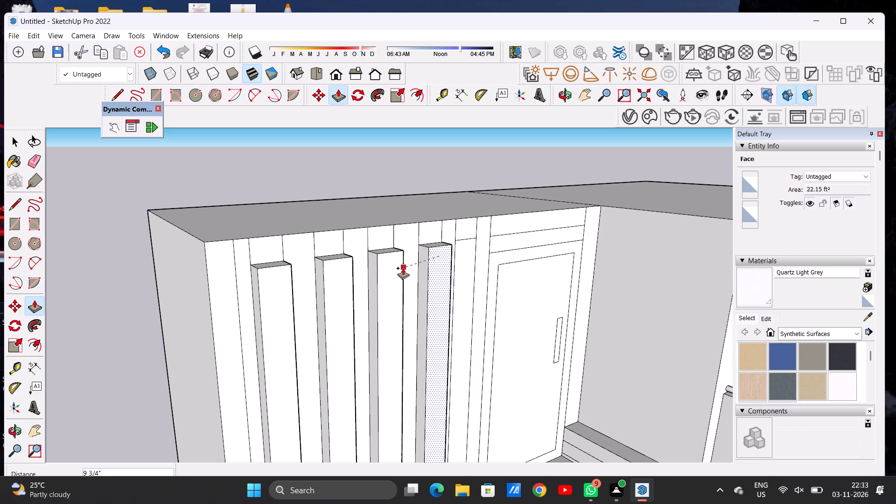
left_click(399, 256)
scroll(358, 266, "down", 2)
scroll(358, 266, "up", 1)
scroll(358, 266, "down", 5)
scroll(401, 258, "up", 8)
scroll(431, 256, "down", 1)
scroll(431, 256, "up", 4)
left_click(431, 256)
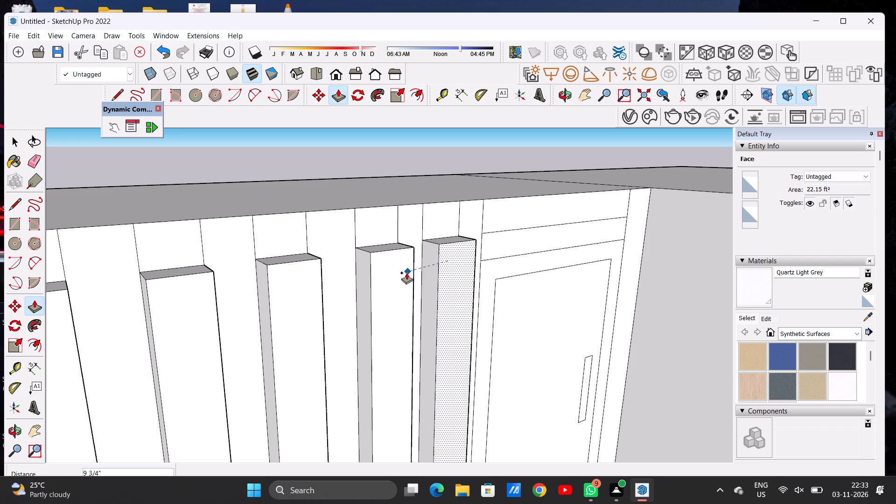
left_click(406, 273)
Push/Pull the small face above the outermost fin outward about 8' 8 7/8", to the front corner of the balcony below.
scroll(430, 271, "down", 13)
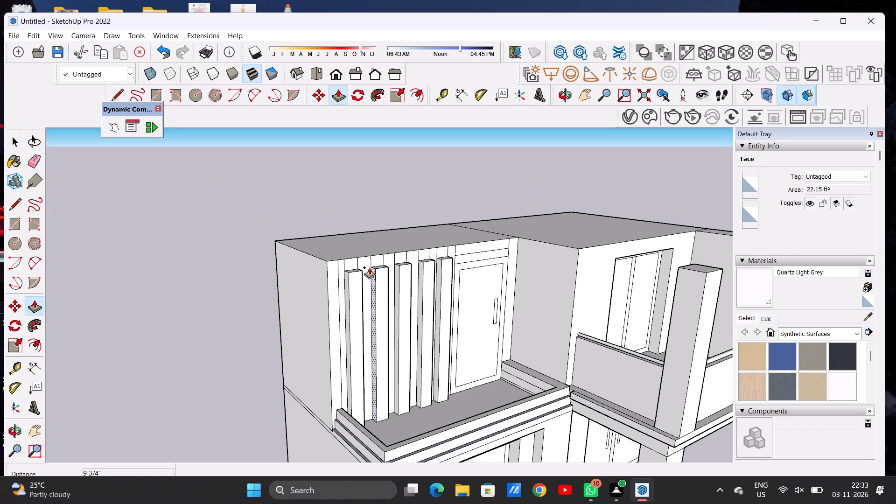
scroll(351, 262, "up", 7)
left_click(351, 262)
scroll(382, 275, "down", 16)
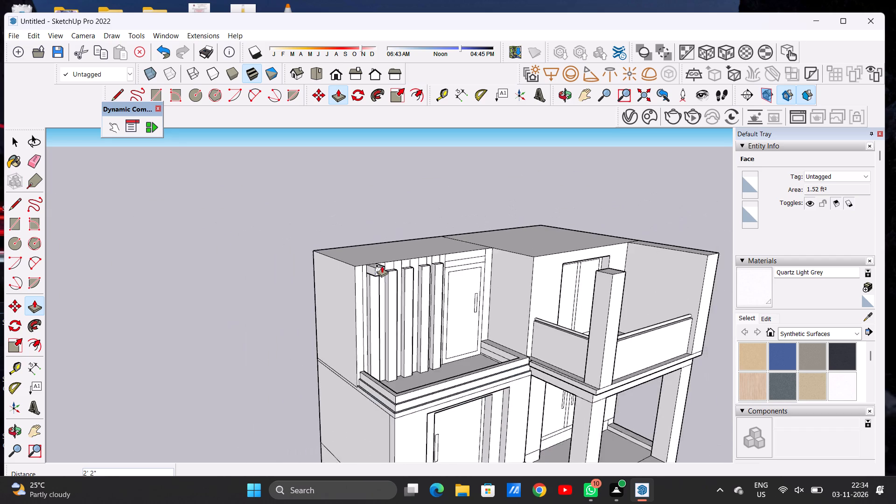
scroll(382, 266, "down", 6)
scroll(391, 324, "up", 3)
scroll(391, 325, "down", 1)
scroll(391, 325, "up", 3)
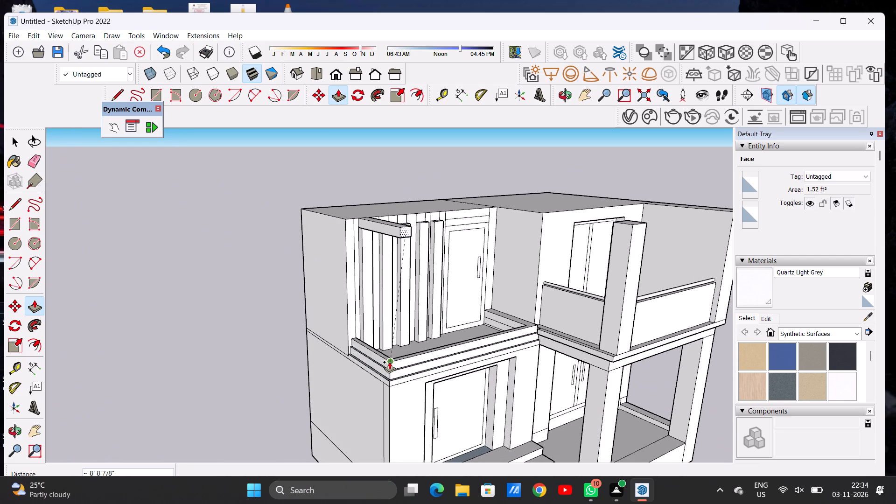
left_click(389, 362)
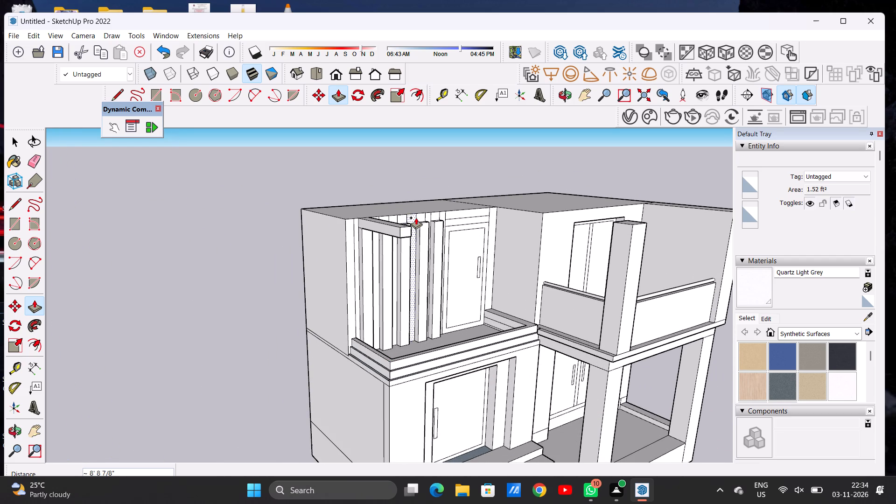
Push/Pull the small faces above the other four fins outward about 8' 8 7/8", level with the first beam's end.
key("space")
type("O")
left_click_drag(427, 217, 277, 266)
scroll(340, 240, "up", 7)
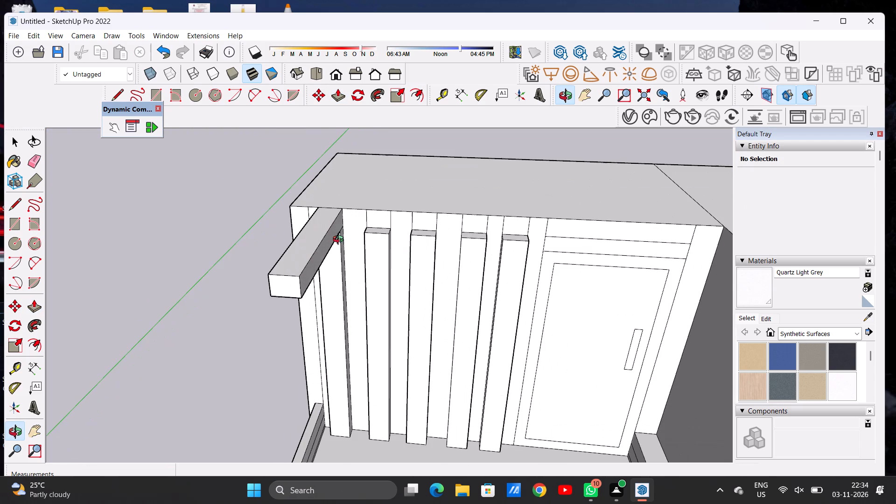
key("p")
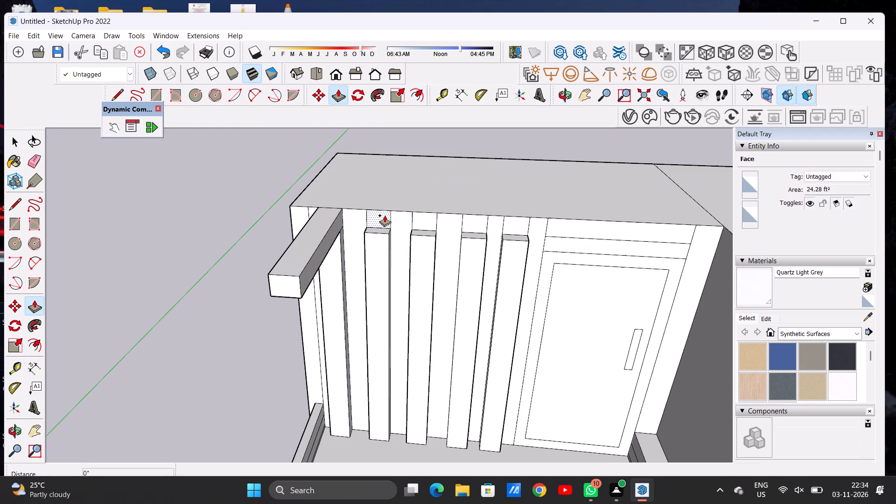
left_click(385, 215)
left_click(303, 279)
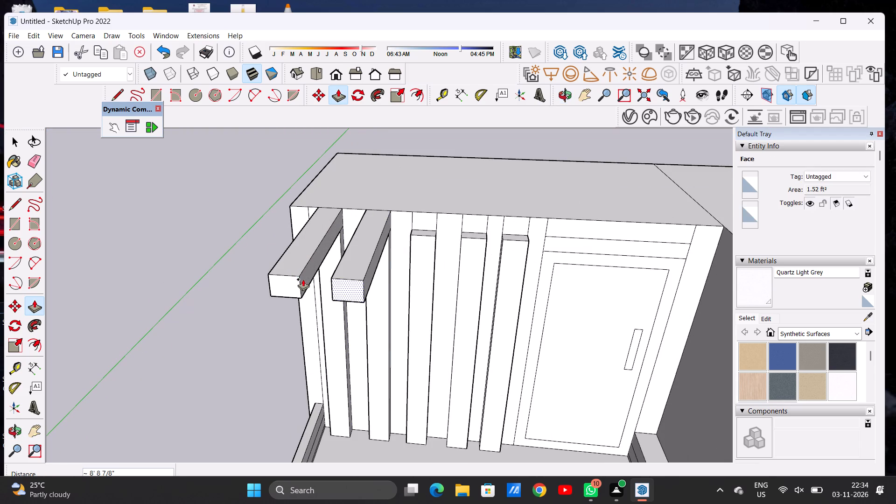
left_click(420, 220)
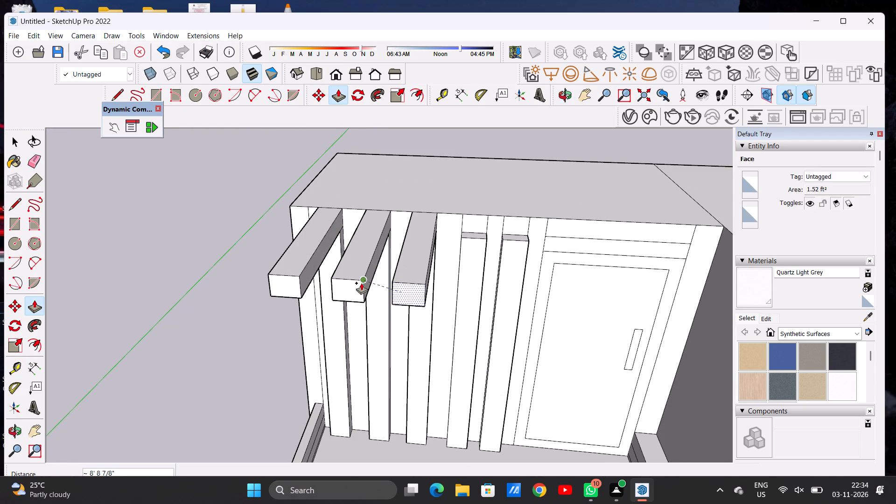
left_click(361, 283)
left_click(472, 221)
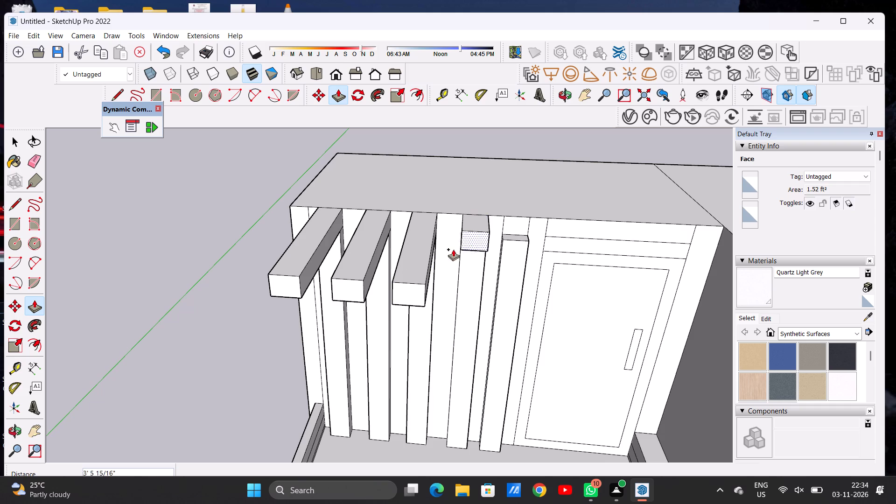
left_click(427, 287)
left_click(512, 227)
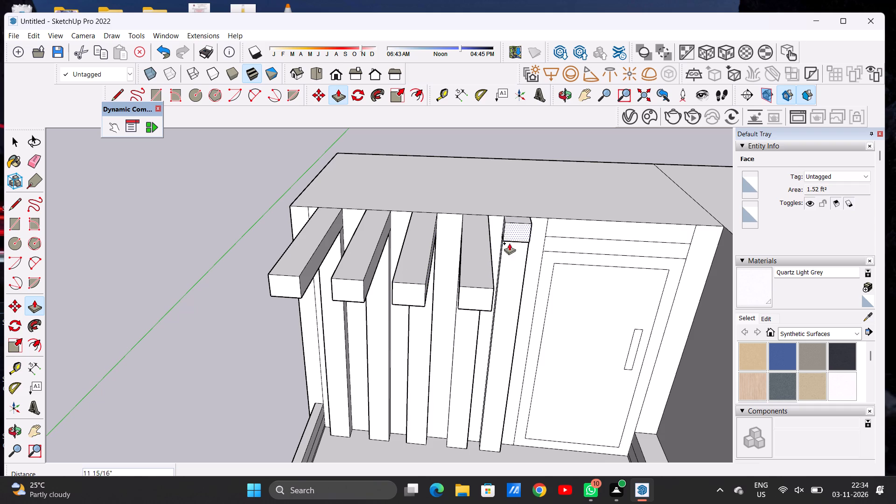
left_click(492, 291)
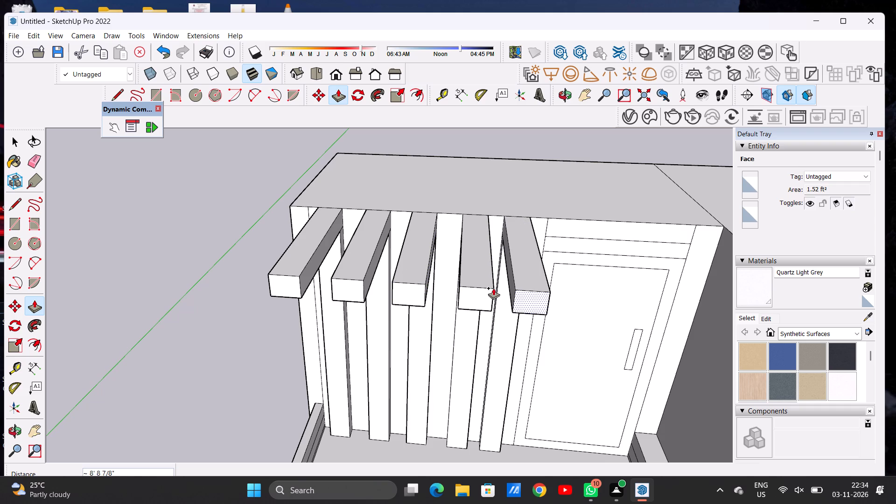
Push/Pull the wide panel above the door frame outward until it lines up with the beams' ends.
left_click(553, 234)
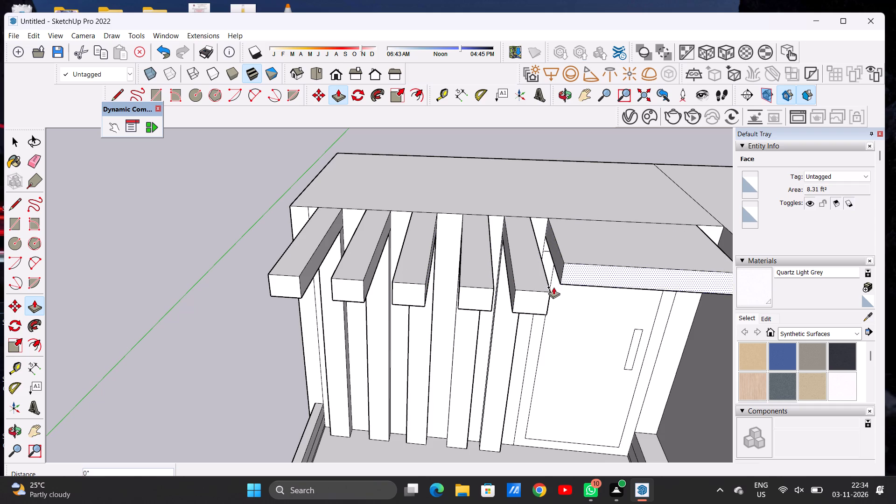
left_click(549, 294)
key("space")
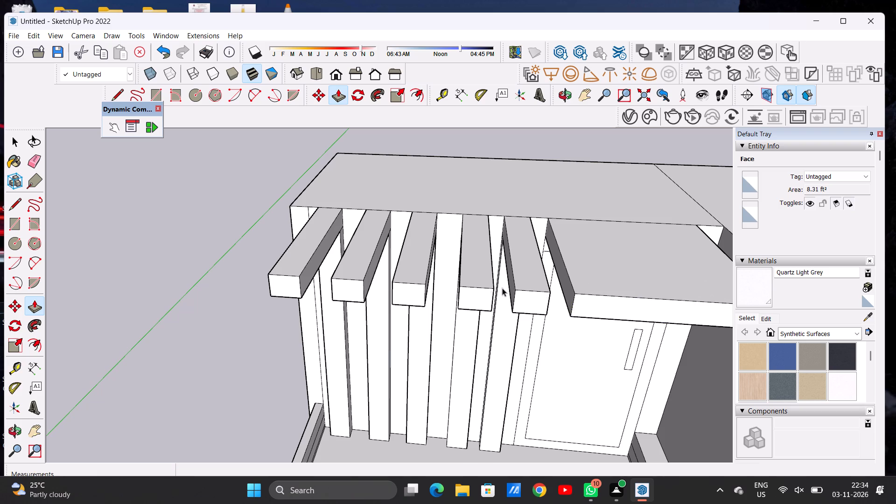
Draw vertical lines about 1' 1" long near the outer ends of the two outermost beams, on their door-facing sides.
scroll(475, 281, "down", 6)
key("o")
left_click_drag(502, 286, 494, 259)
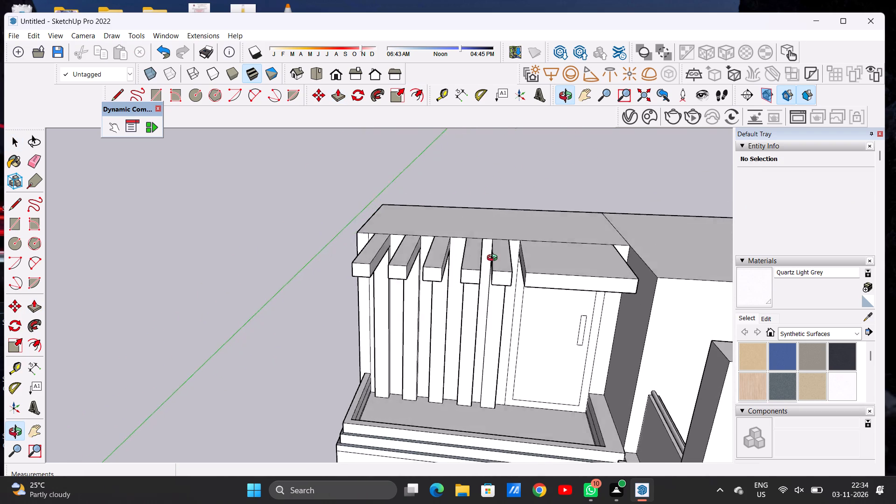
left_click_drag(494, 259, 540, 266)
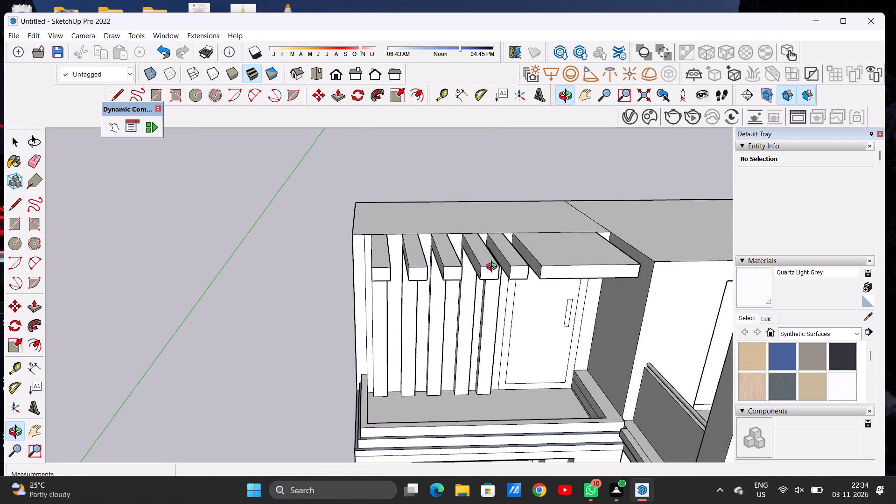
scroll(397, 274, "up", 7)
left_click_drag(419, 266, 285, 279)
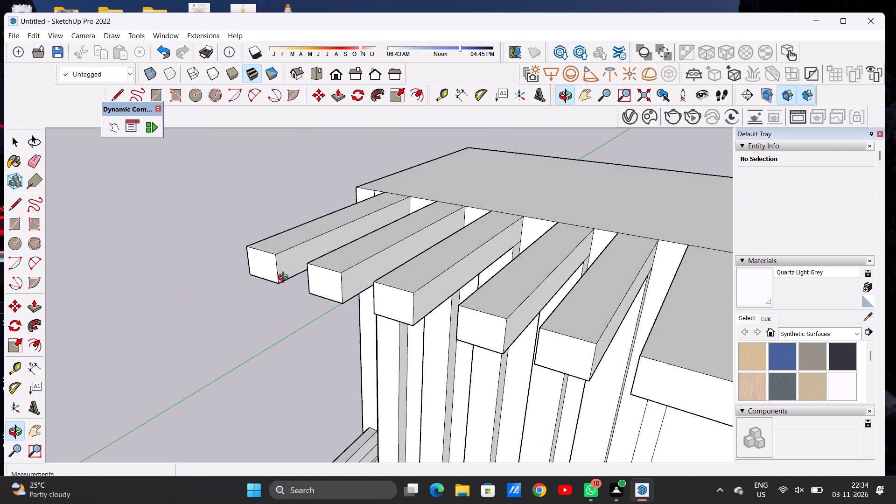
left_click_drag(285, 279, 286, 279)
scroll(289, 264, "up", 5)
key("l")
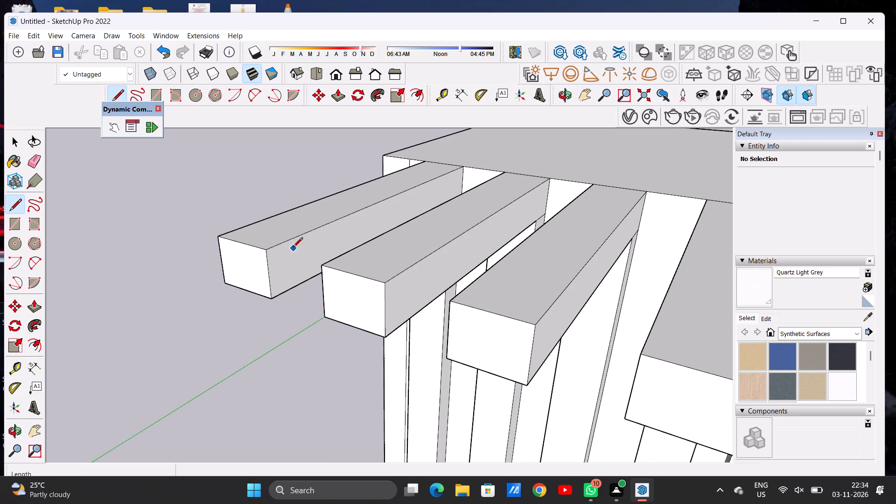
left_click(293, 239)
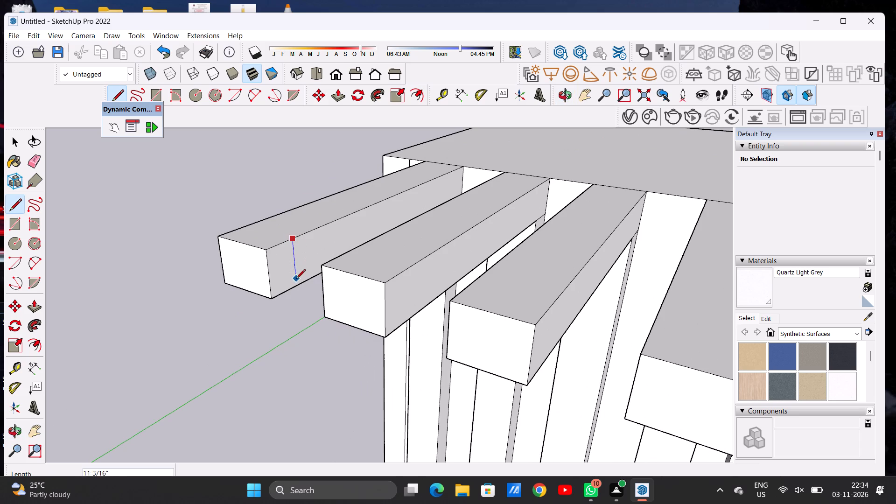
left_click(296, 283)
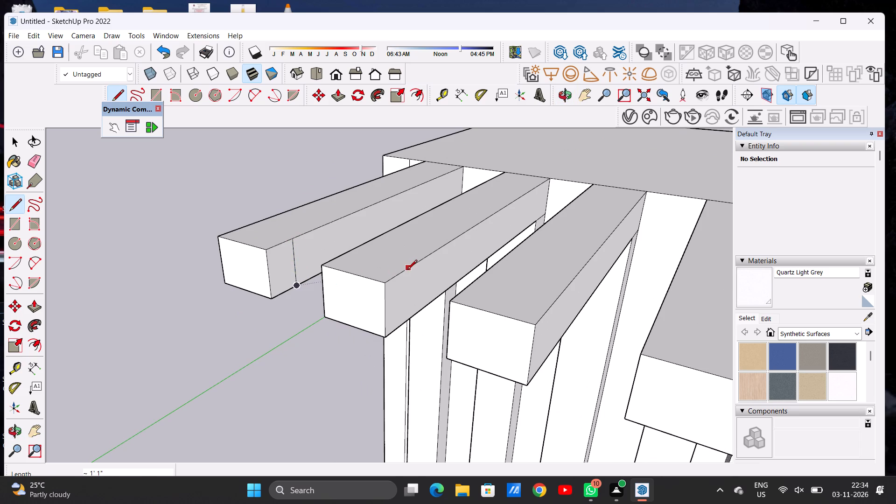
left_click(407, 270)
left_click(409, 317)
Draw matching vertical lines about 1' 1" long near the outer ends of the third and fourth beams' door-facing sides.
scroll(309, 273, "down", 7)
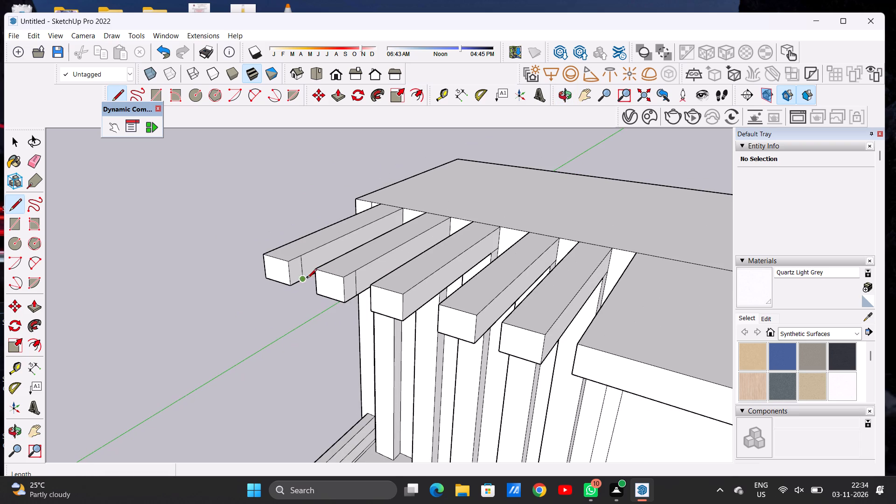
scroll(422, 292, "up", 10)
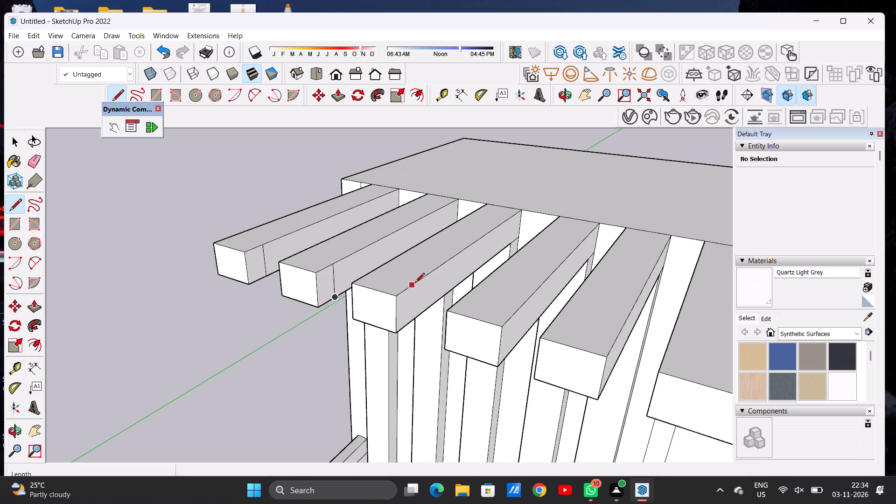
scroll(415, 283, "up", 1)
left_click(411, 286)
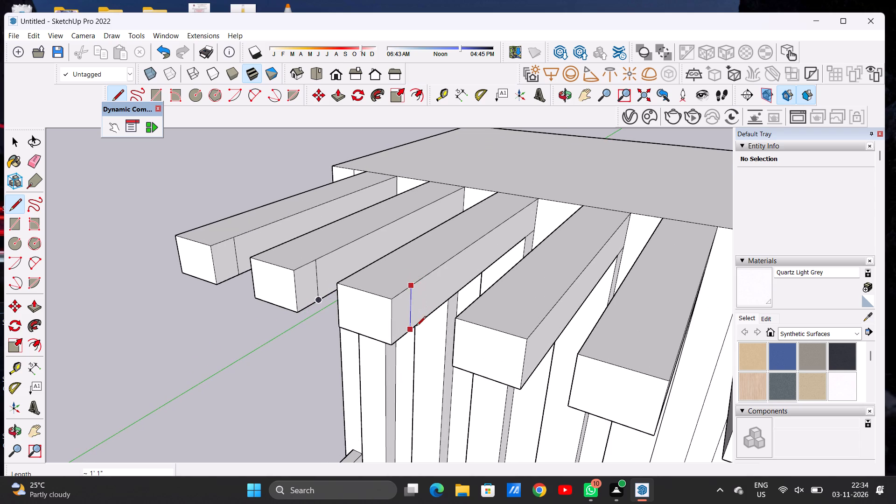
left_click(416, 328)
scroll(344, 270, "down", 4)
scroll(344, 270, "up", 1)
scroll(344, 270, "down", 2)
scroll(454, 299, "down", 1)
scroll(454, 299, "up", 5)
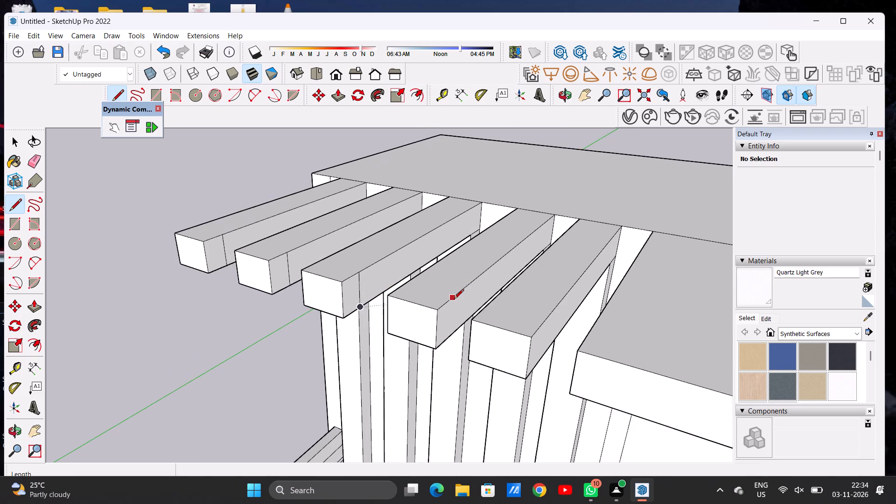
left_click(454, 300)
left_click(451, 336)
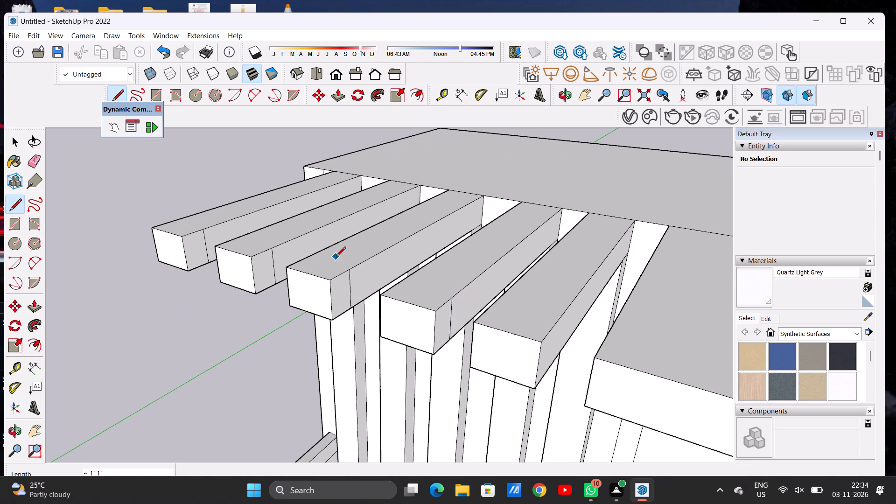
Draw a vertical line about 1' 1" long near the outer end of the beam nearest the door, on its door-facing side.
scroll(336, 257, "down", 2)
scroll(336, 257, "up", 1)
scroll(336, 257, "down", 5)
scroll(425, 288, "up", 7)
scroll(501, 317, "up", 1)
scroll(503, 317, "down", 1)
scroll(503, 317, "up", 5)
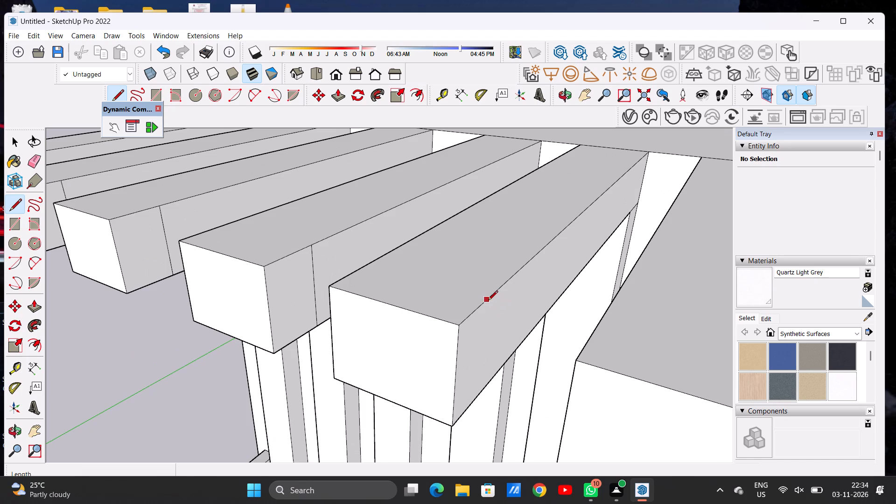
left_click(496, 292)
left_click(489, 387)
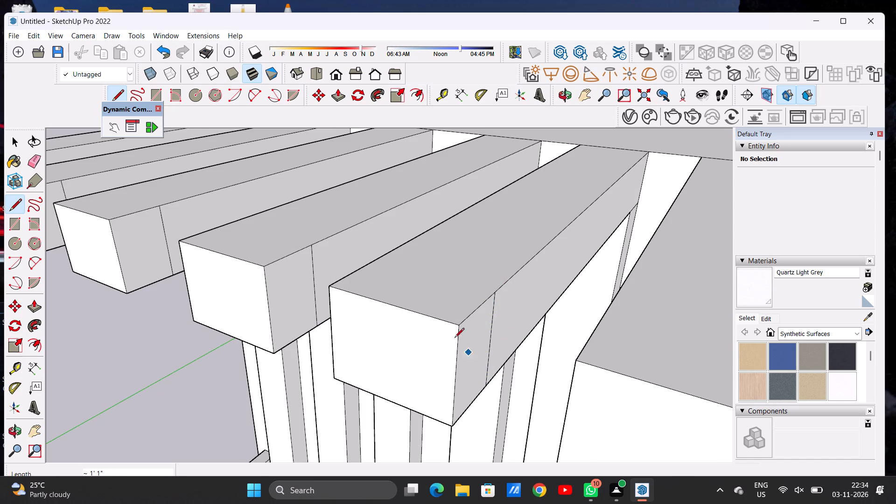
Push/Pull the marked end faces of the two outermost beams across to the neighbouring beams, about 1' 5" and 1' 3".
scroll(435, 321, "down", 20)
scroll(435, 321, "down", 3)
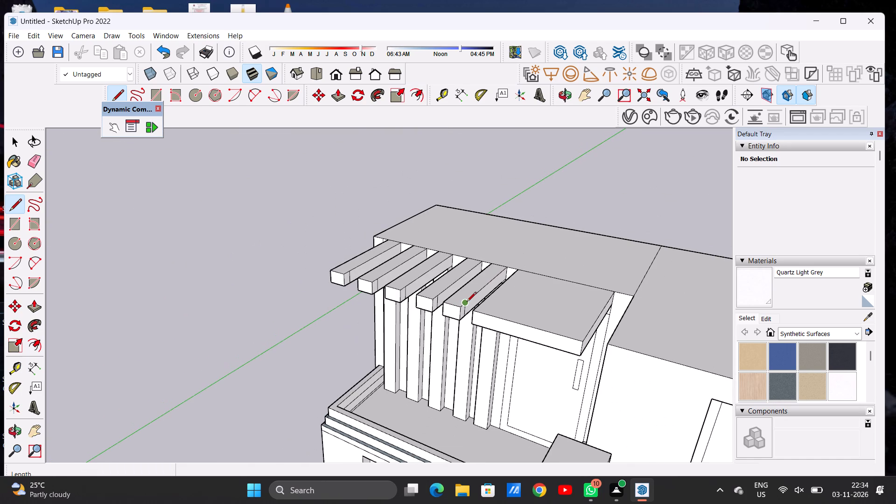
key("space")
type("P")
scroll(351, 271, "up", 14)
left_click(344, 280)
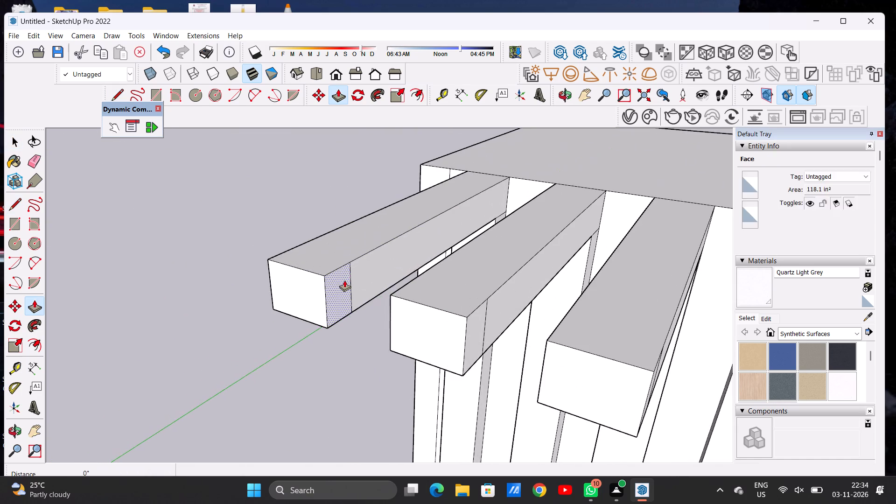
left_click(387, 300)
left_click(469, 323)
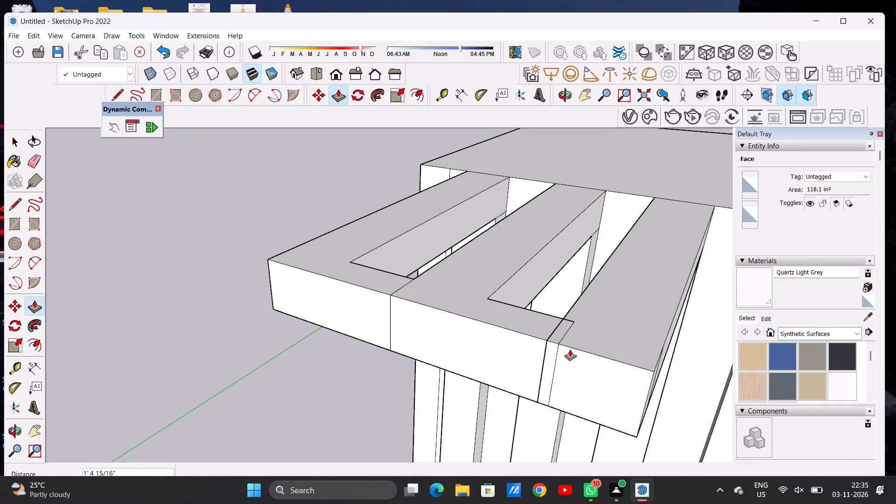
left_click(545, 340)
Push/Pull the third and fourth beams' marked end faces across to the next beams, about 1' 5" and 10 9/16".
scroll(450, 328, "down", 3)
scroll(450, 328, "up", 1)
scroll(450, 328, "down", 4)
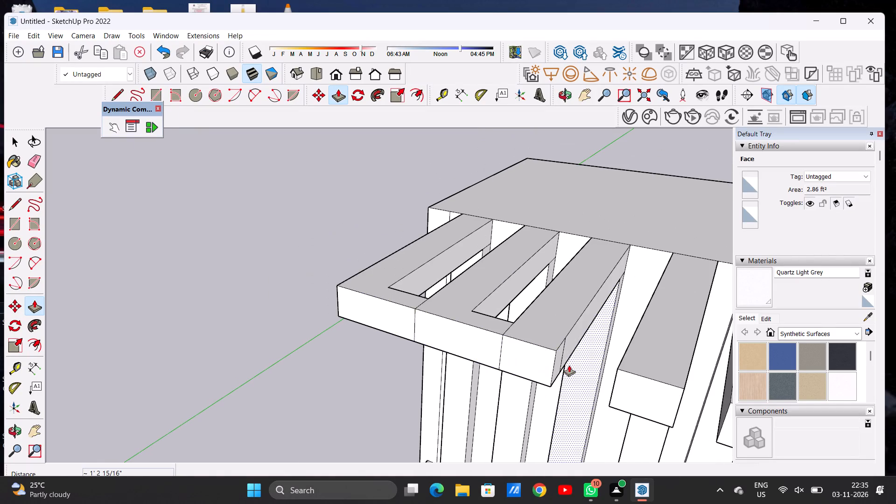
scroll(566, 369, "up", 3)
left_click(553, 361)
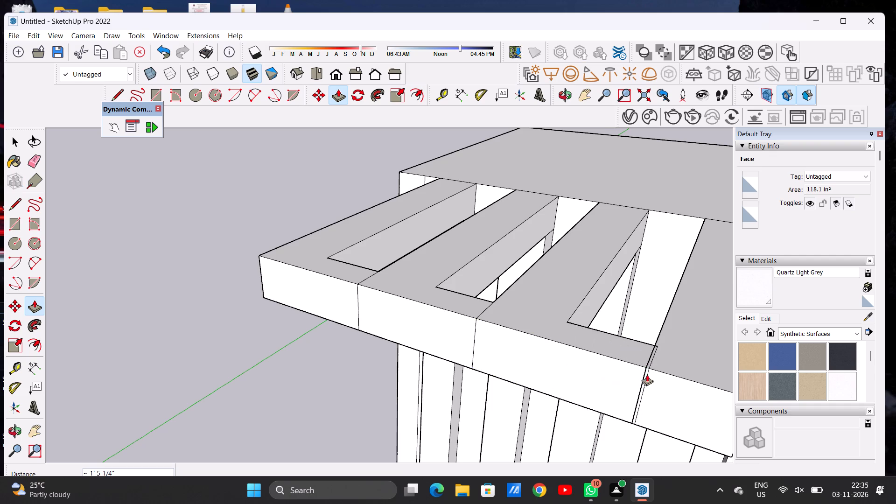
left_click(646, 372)
scroll(521, 349, "down", 2)
scroll(512, 349, "up", 1)
scroll(511, 349, "down", 4)
scroll(473, 328, "up", 1)
scroll(473, 328, "down", 8)
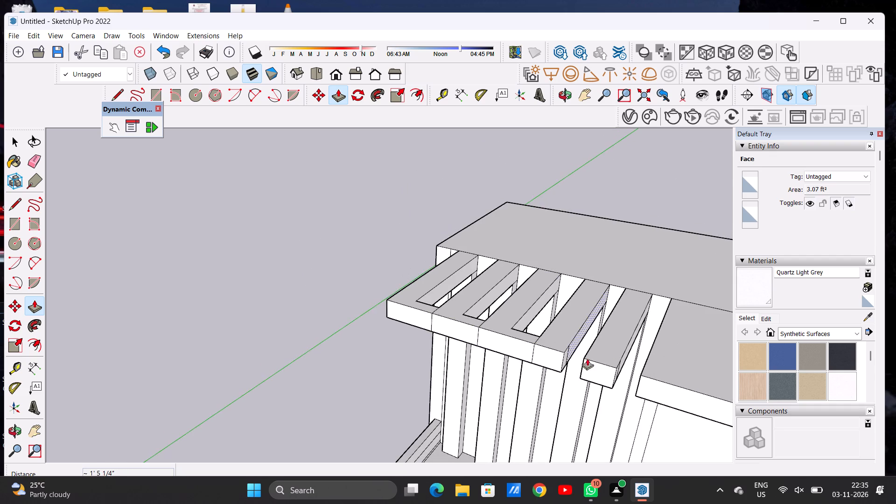
scroll(571, 358, "up", 10)
scroll(560, 359, "down", 1)
scroll(560, 359, "up", 6)
left_click(555, 358)
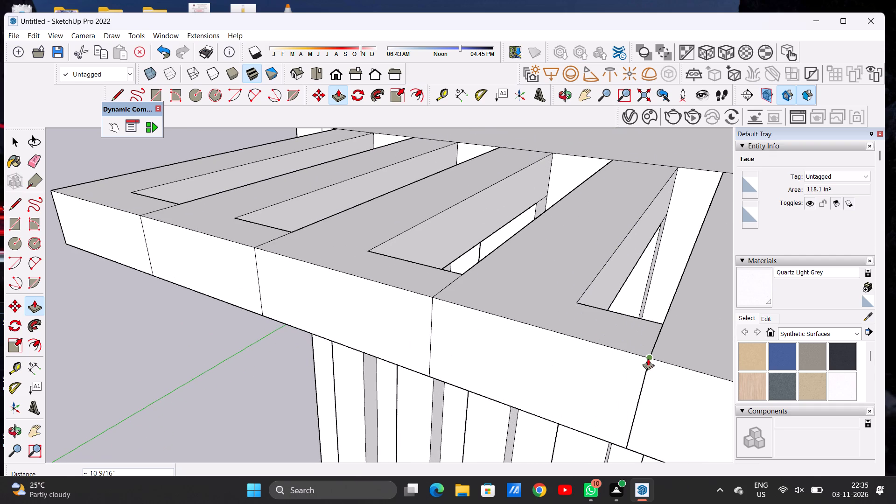
left_click(647, 358)
Push/Pull the last beam's marked end face about 11 11/16" until it meets the wide panel above the door.
scroll(554, 327, "down", 5)
scroll(554, 327, "up", 1)
scroll(554, 327, "down", 14)
scroll(554, 329, "up", 5)
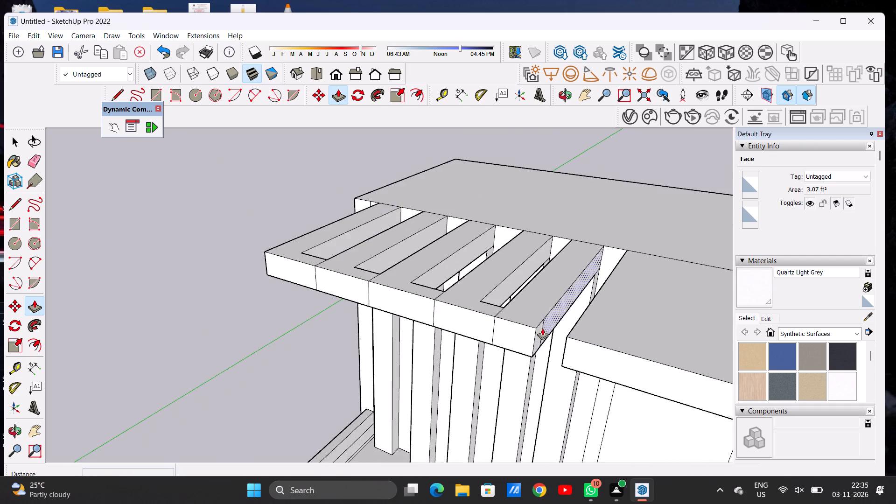
scroll(542, 328, "up", 6)
left_click(535, 330)
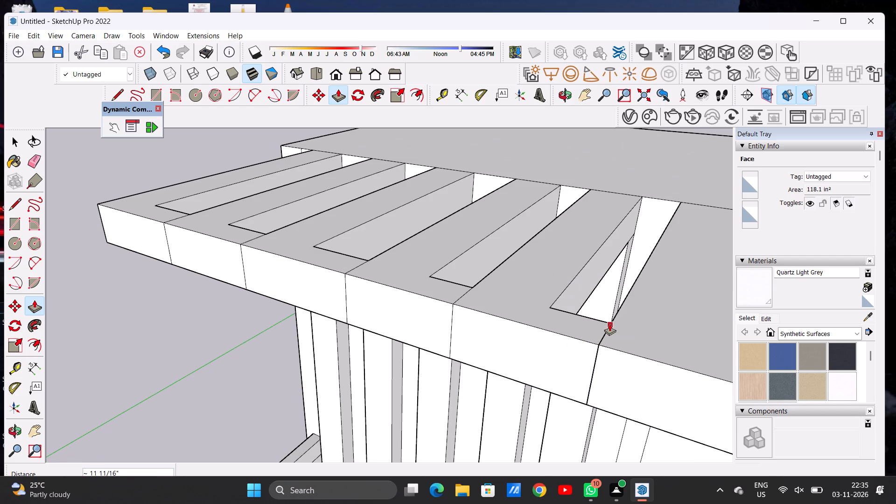
scroll(597, 349, "up", 4)
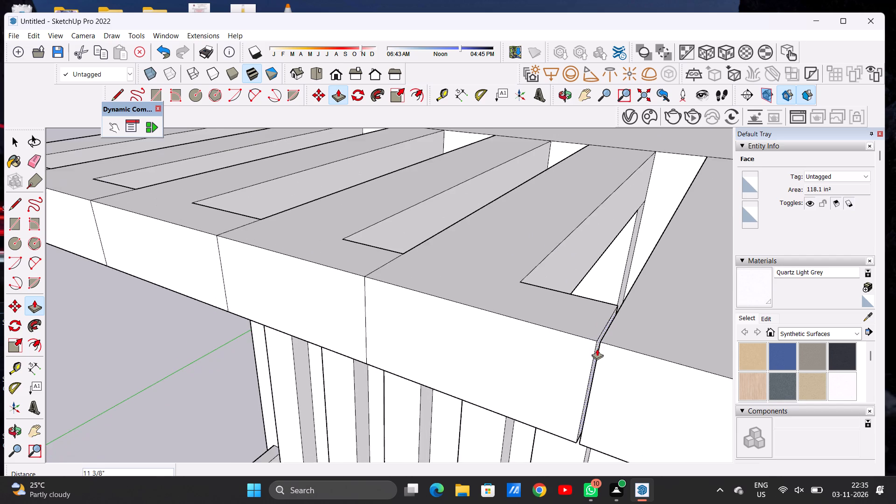
scroll(597, 349, "up", 7)
left_click(604, 333)
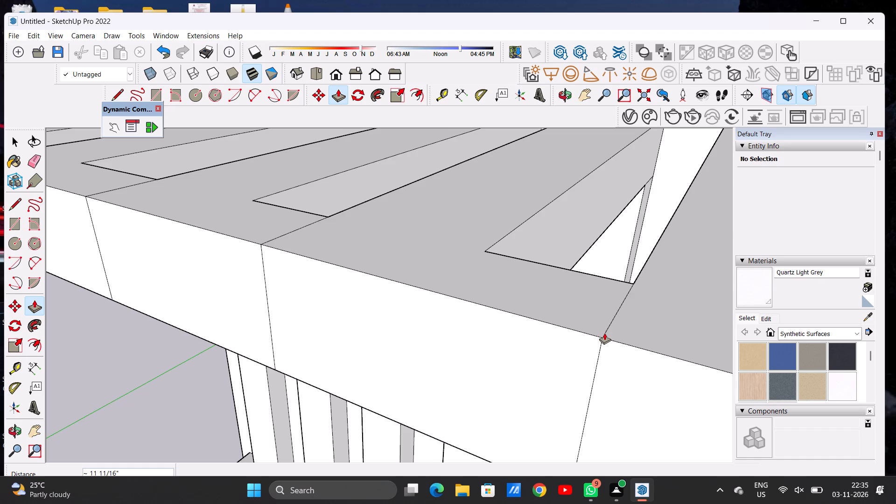
Examine the pergola and the whole house from the front, both sides and above.
scroll(532, 326, "down", 20)
scroll(532, 326, "down", 7)
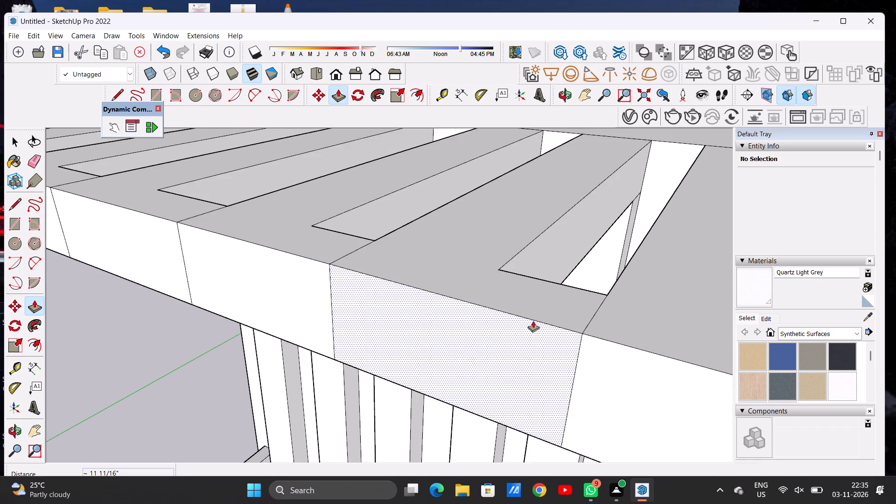
scroll(533, 321, "down", 20)
scroll(533, 321, "down", 8)
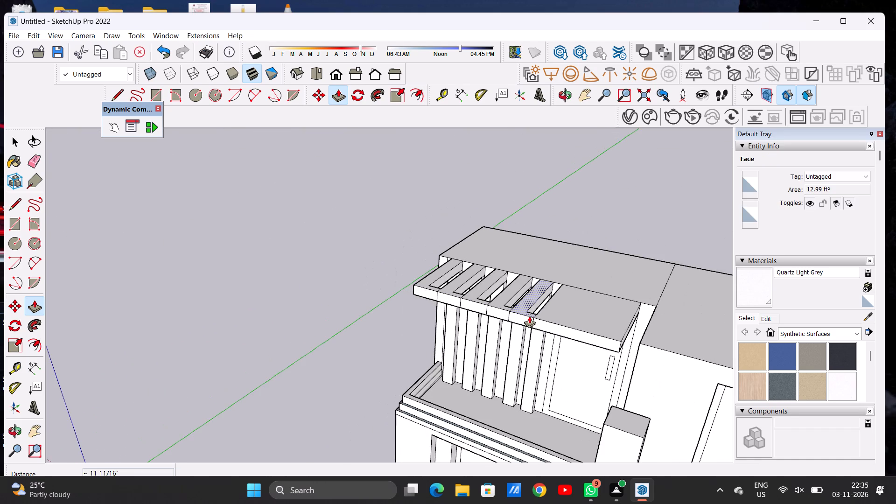
key("space")
key("o")
left_click_drag(490, 320, 587, 280)
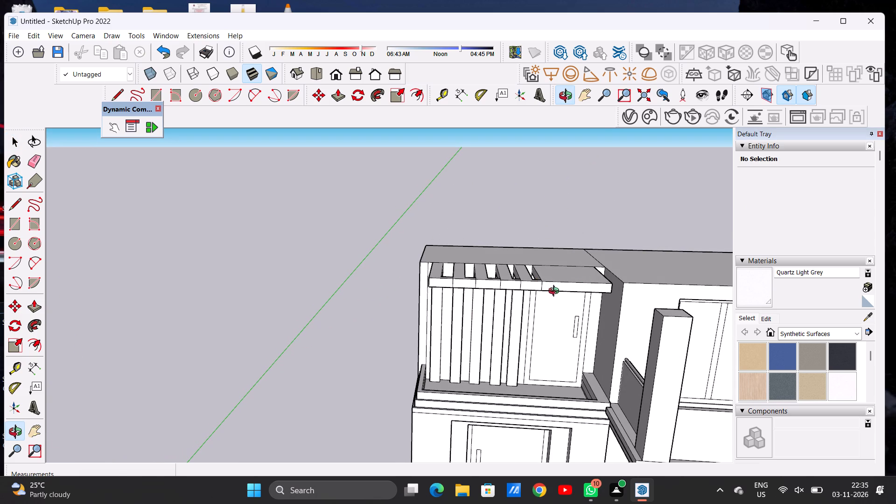
scroll(563, 302, "up", 7)
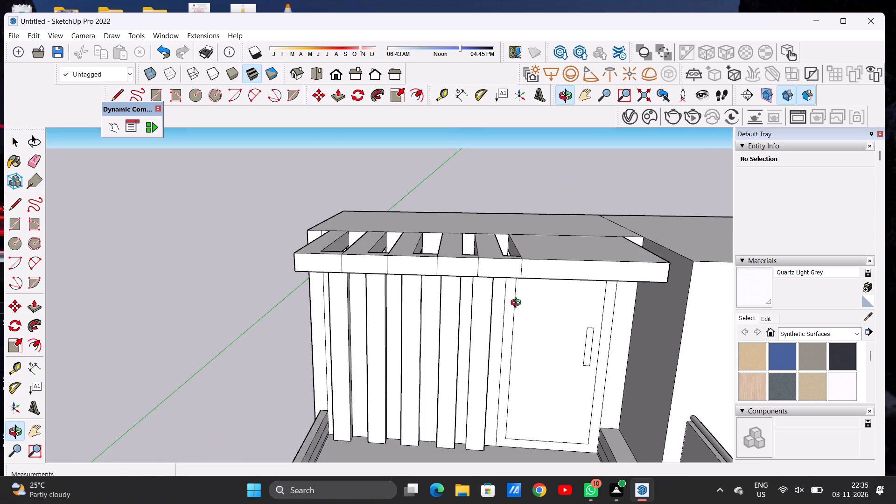
left_click_drag(518, 312, 543, 323)
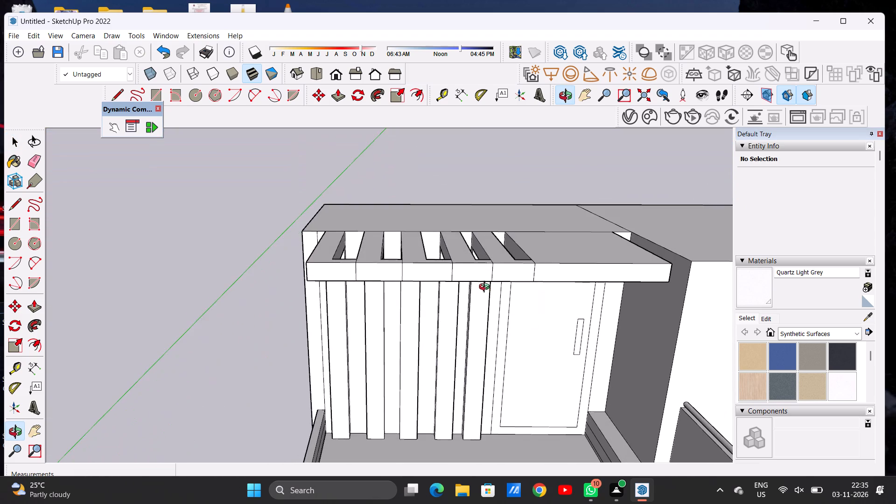
scroll(486, 288, "down", 8)
left_click_drag(525, 287, 577, 309)
left_click_drag(377, 296, 392, 296)
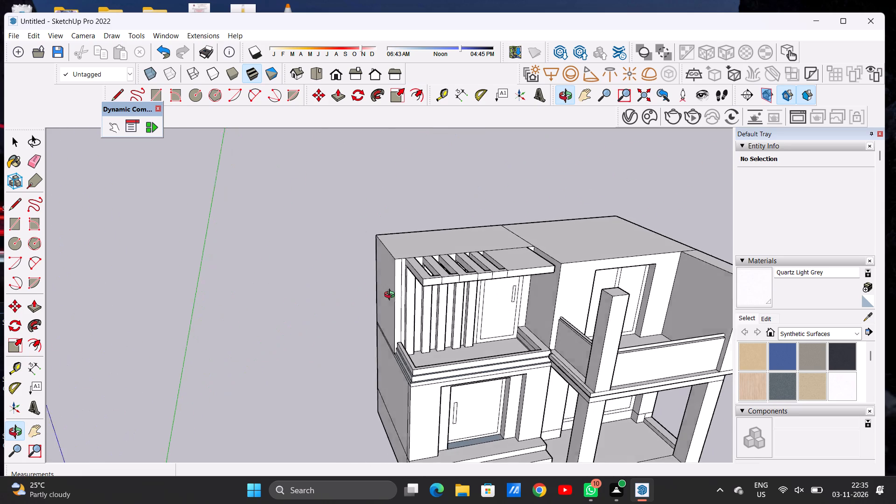
left_click_drag(392, 296, 378, 270)
scroll(340, 305, "down", 6)
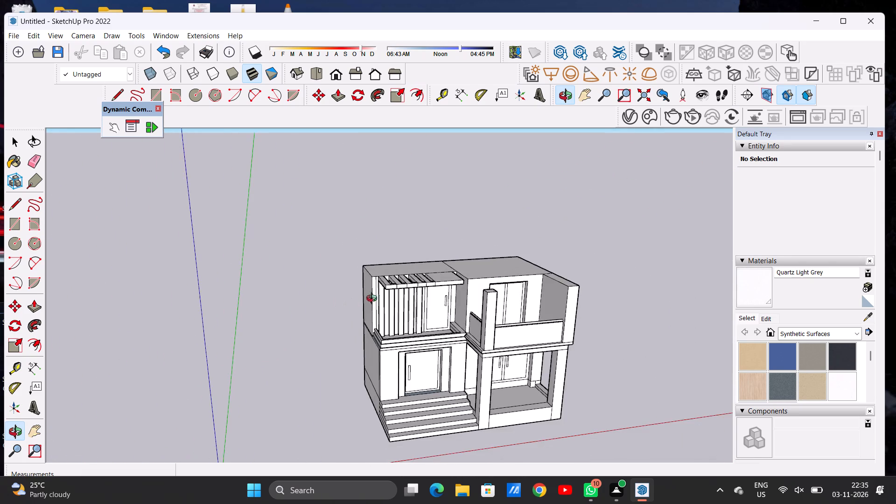
scroll(377, 297, "up", 7)
scroll(383, 276, "down", 1)
scroll(383, 276, "up", 10)
left_click_drag(381, 295, 468, 294)
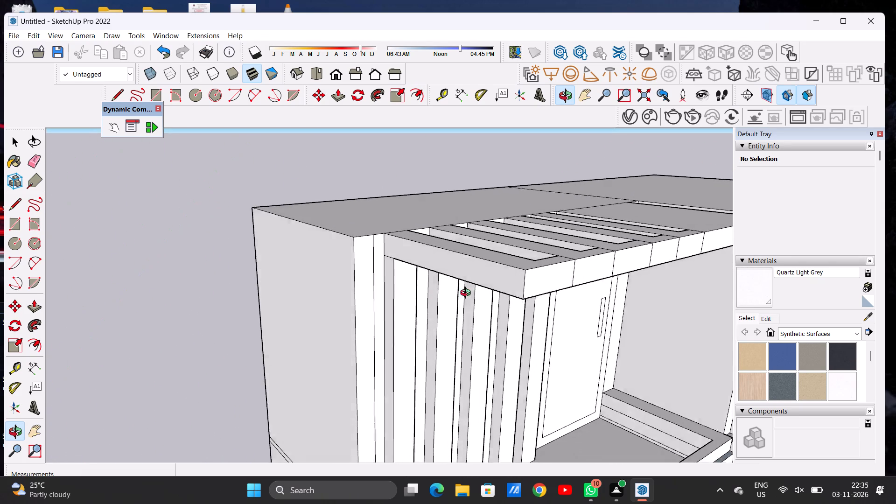
left_click_drag(468, 294, 413, 299)
scroll(383, 294, "down", 14)
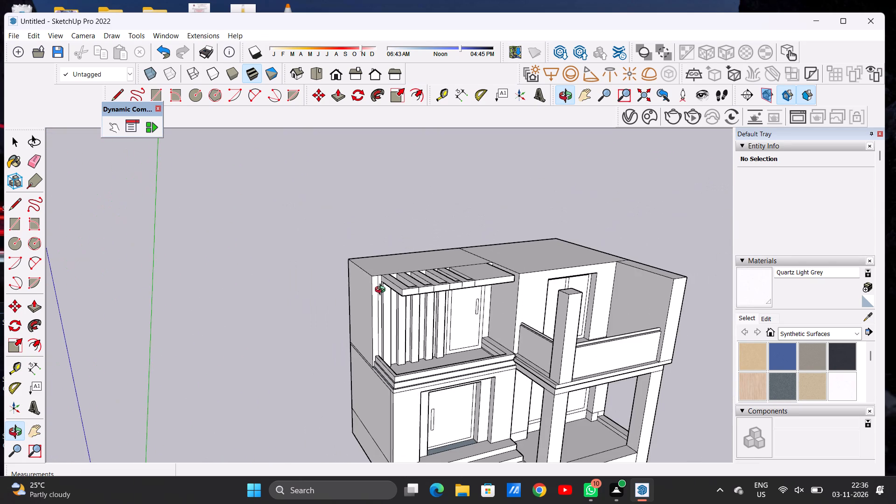
left_click_drag(445, 337, 530, 308)
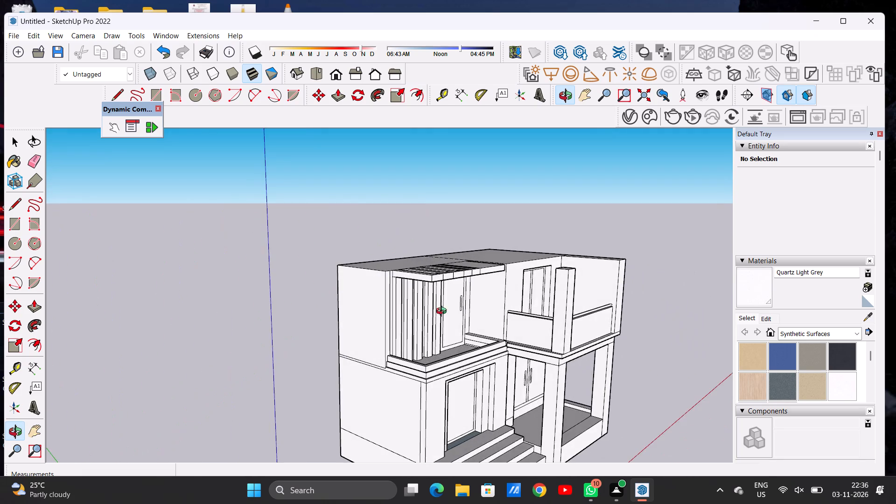
left_click_drag(399, 332, 477, 362)
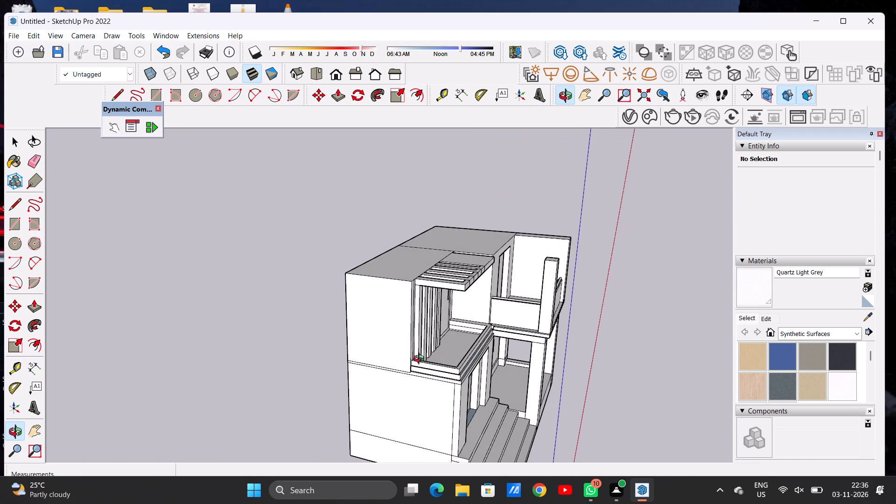
left_click_drag(455, 365, 341, 341)
left_click_drag(466, 337, 324, 336)
scroll(349, 336, "down", 7)
left_click_drag(467, 330, 439, 355)
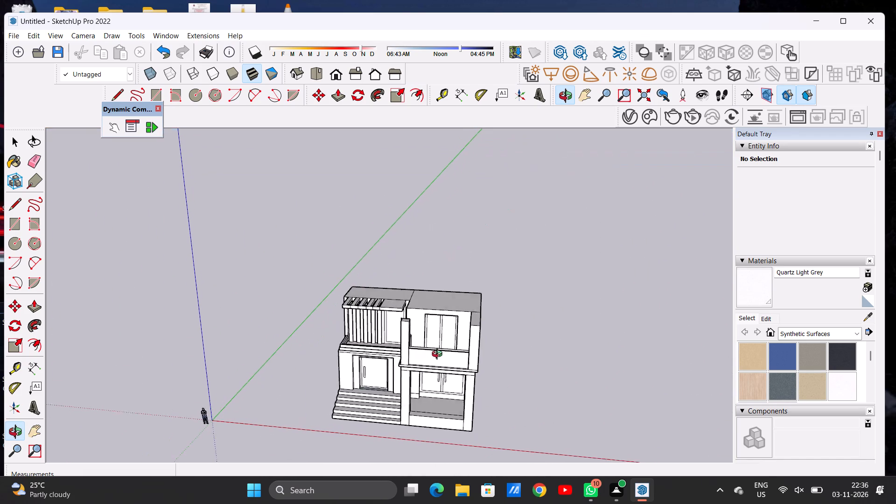
left_click_drag(439, 355, 437, 361)
scroll(418, 304, "up", 9)
left_click_drag(508, 333, 396, 327)
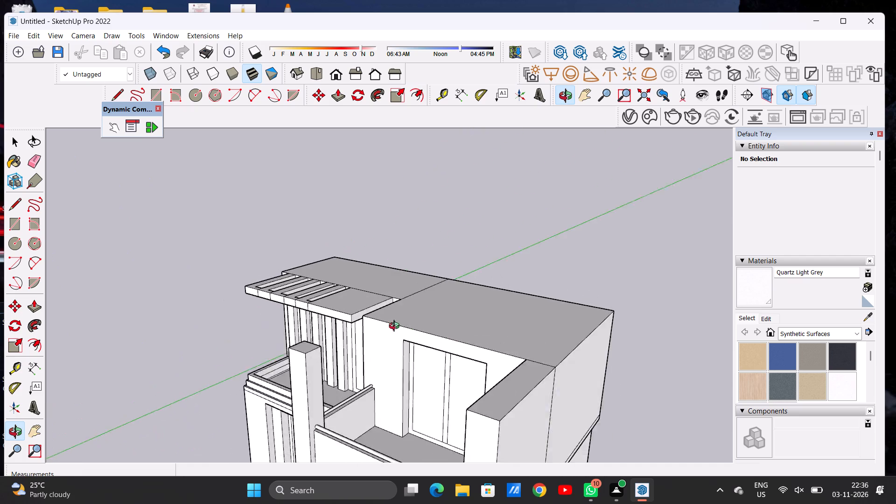
left_click_drag(396, 327, 433, 357)
scroll(516, 341, "down", 7)
left_click_drag(535, 369, 544, 330)
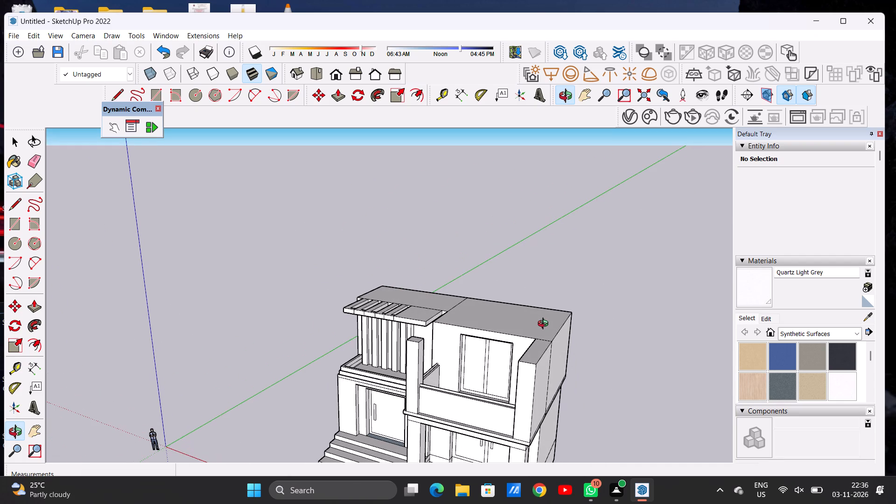
left_click_drag(541, 324, 469, 379)
scroll(515, 380, "up", 3)
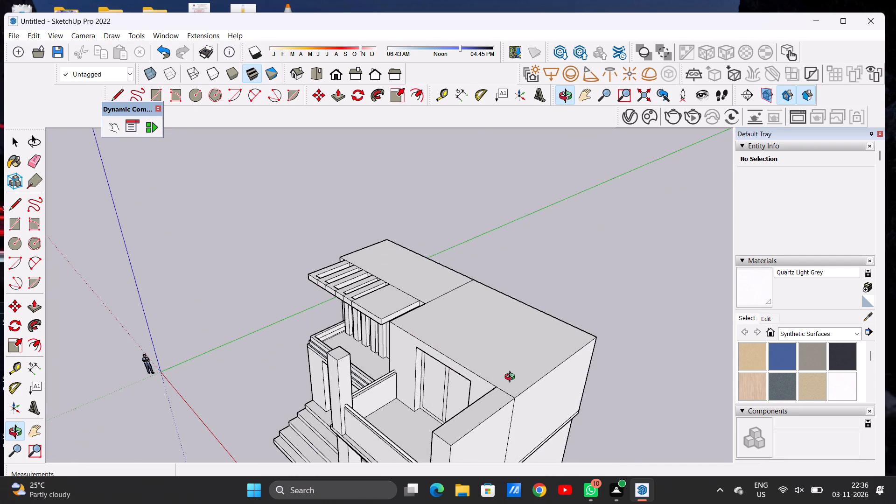
Push/Pull the roof face above the larger upper balcony's room upward about 1' 3" to form a slab.
key("p")
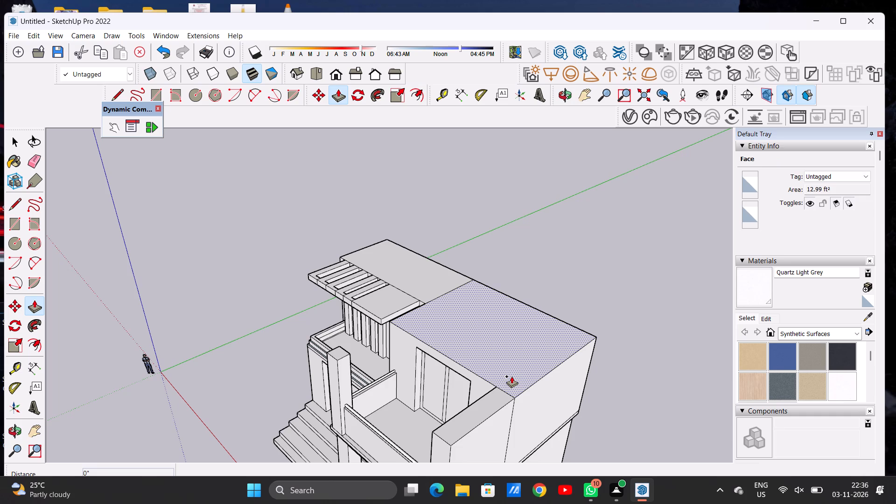
left_click(511, 376)
scroll(511, 369, "up", 8)
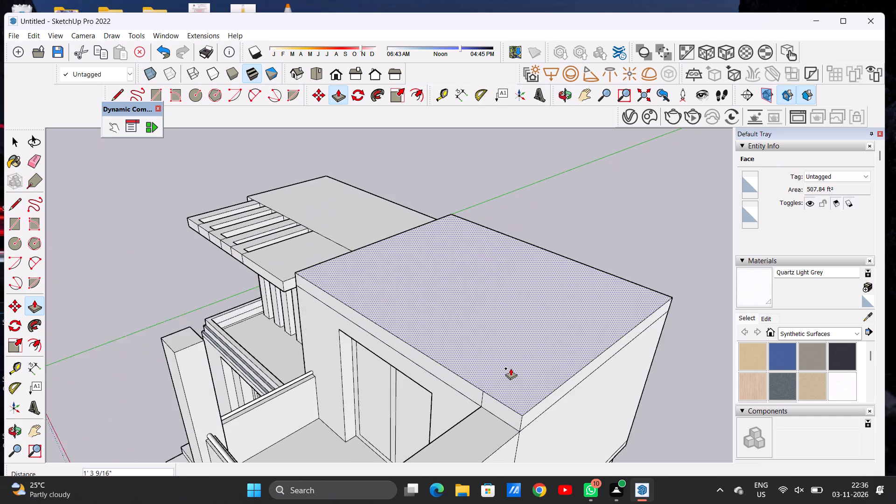
scroll(511, 368, "up", 1)
left_click(511, 369)
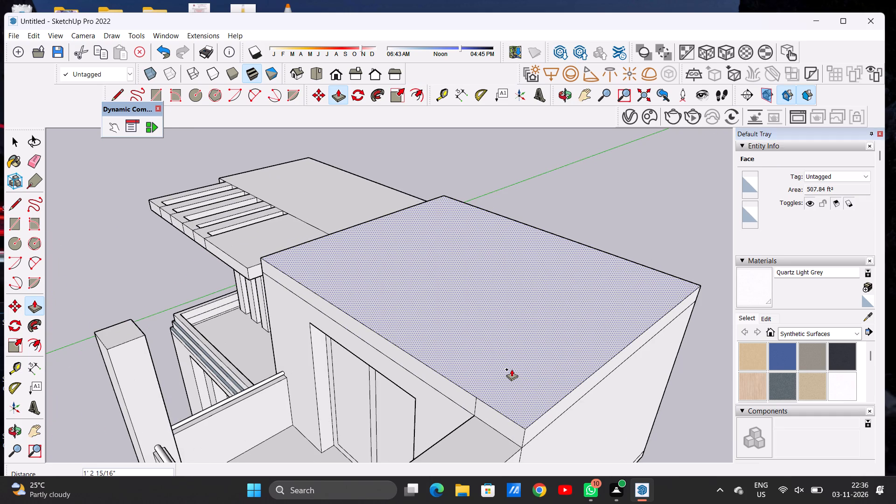
Erase the short vertical line dividing the front edge of the raised roof slab.
key("space")
key("e")
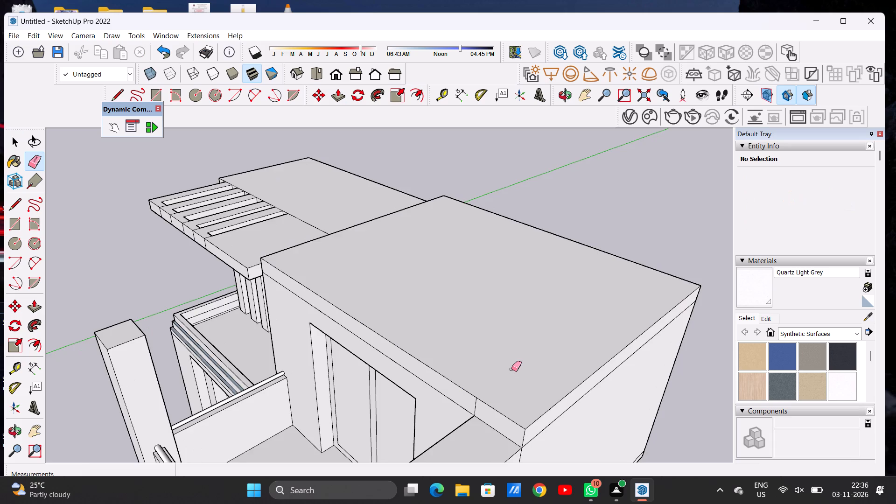
scroll(511, 369, "down", 9)
scroll(498, 394, "up", 17)
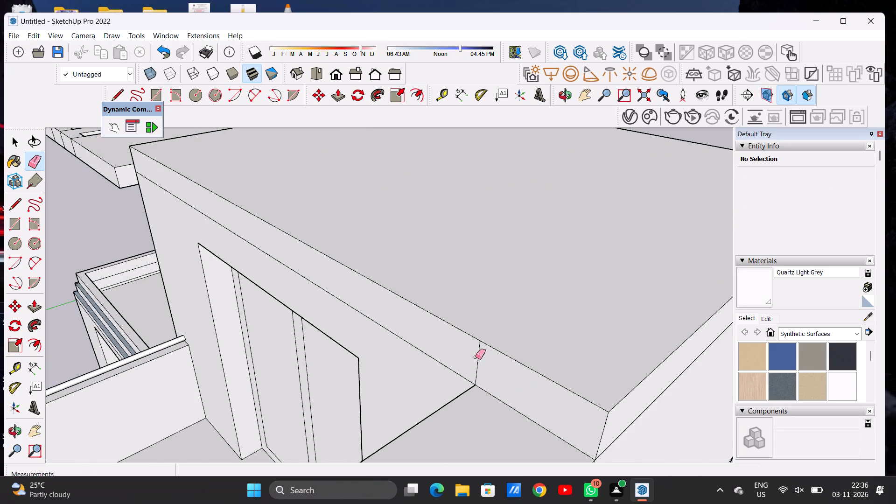
left_click(484, 362)
left_click_drag(480, 358, 468, 357)
key("space")
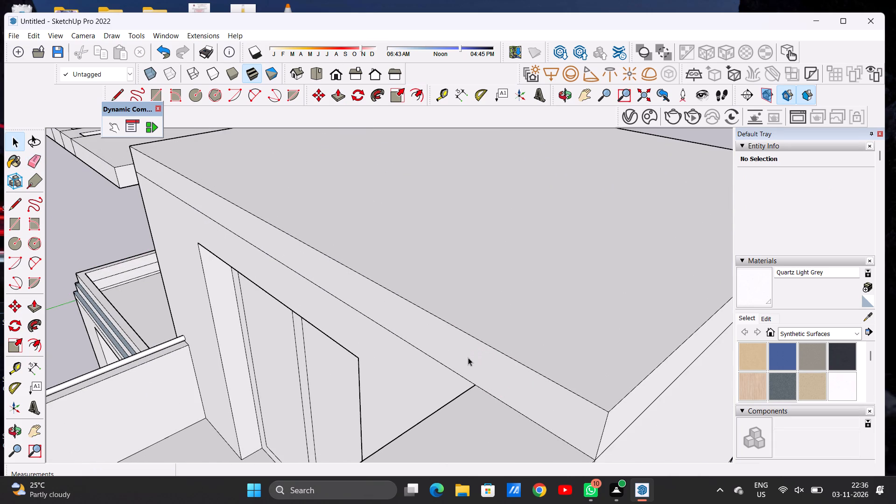
Push/Pull the roof slab's front face outward about 12' 5" over the balcony, flush with the side wall's front end.
key("p")
scroll(553, 280, "down", 13)
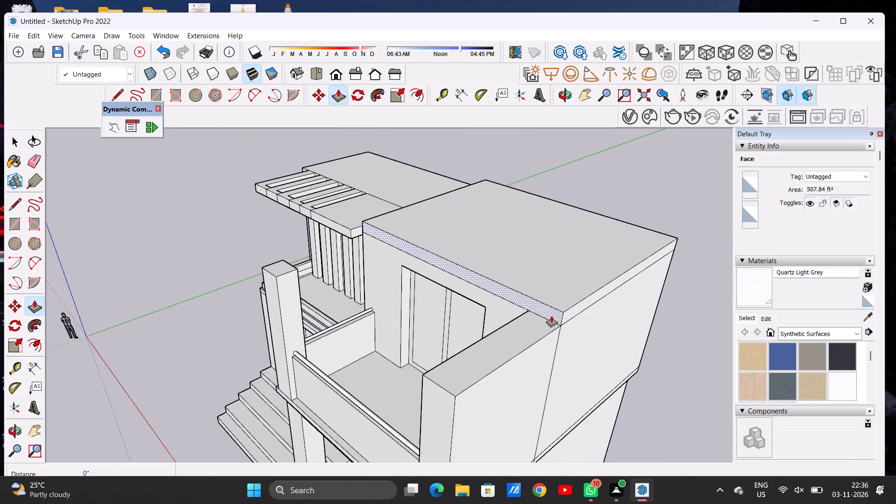
scroll(553, 322, "up", 5)
left_click(558, 312)
scroll(527, 331, "down", 7)
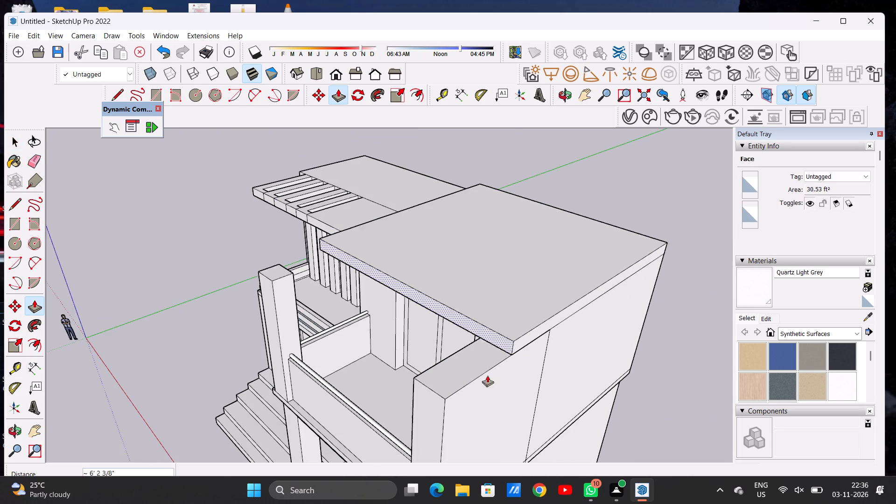
left_click(441, 403)
scroll(471, 377, "down", 5)
scroll(471, 377, "up", 1)
scroll(472, 377, "down", 2)
scroll(452, 395, "up", 3)
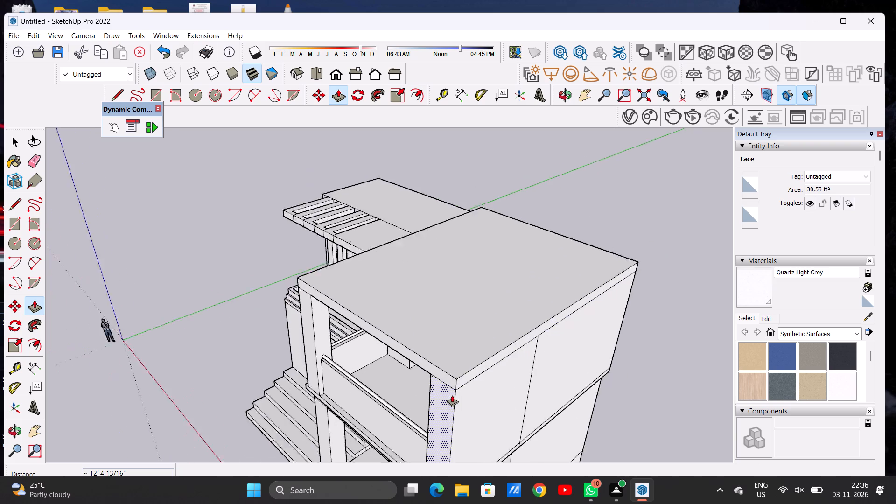
Push/Pull the larger balcony roof slab's front face outward about 1' 8" to overhang the front wall ends.
scroll(452, 395, "up", 11)
left_click(458, 367)
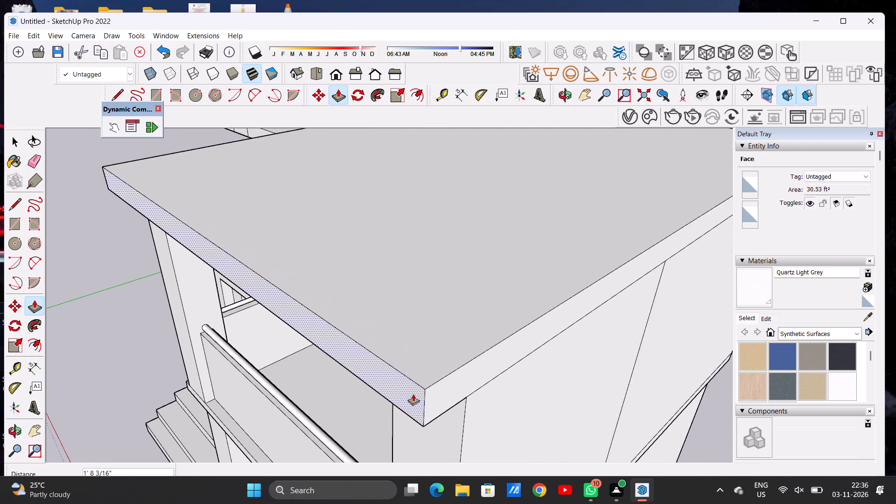
left_click(413, 394)
key("space")
Examine the extended roof slab and the pergola from the front, from above and at an angle.
scroll(436, 354, "down", 17)
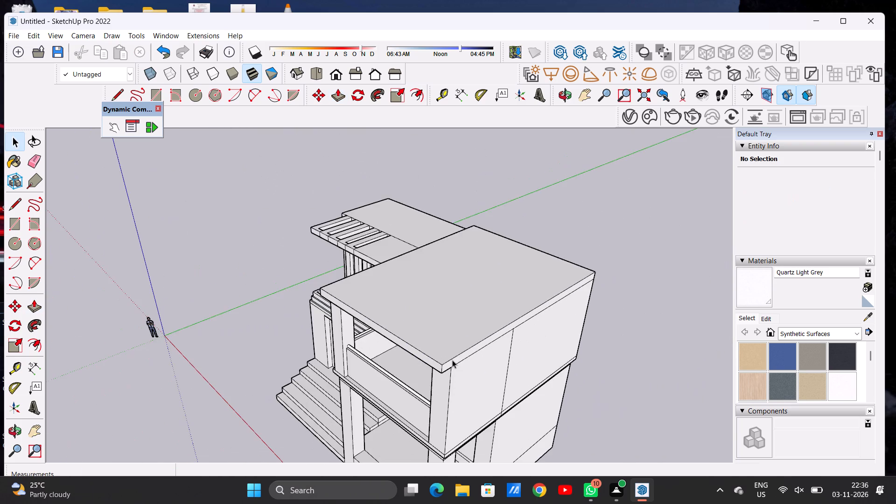
scroll(452, 360, "down", 6)
key("o")
left_click_drag(447, 364, 534, 295)
left_click_drag(453, 329, 558, 270)
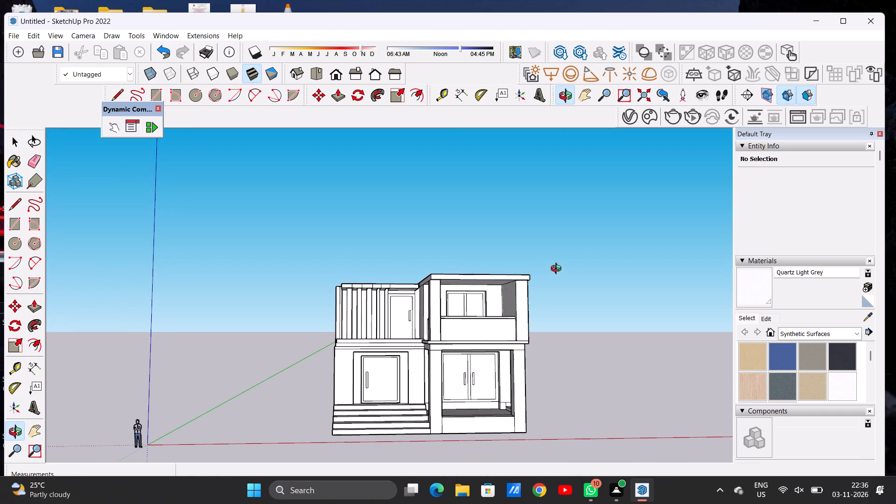
scroll(515, 296, "up", 7)
left_click_drag(516, 296, 514, 364)
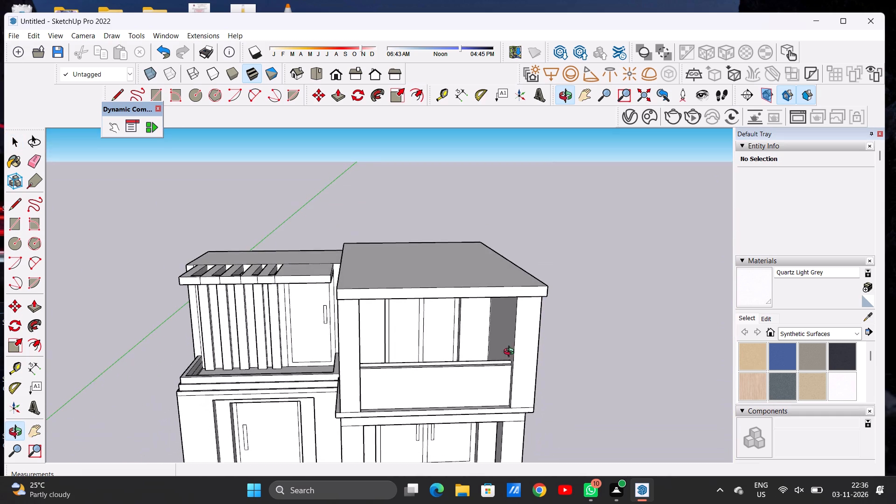
left_click_drag(485, 262, 466, 373)
scroll(370, 344, "down", 5)
left_click_drag(410, 295, 412, 341)
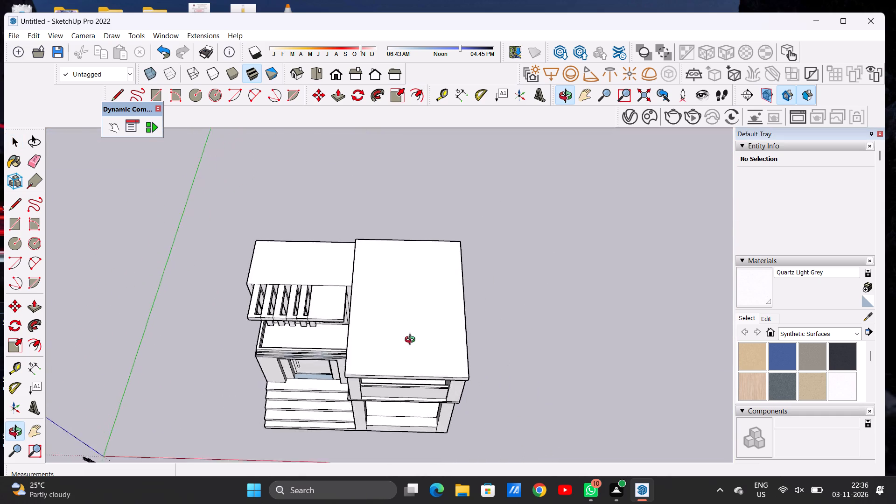
left_click_drag(412, 341, 396, 361)
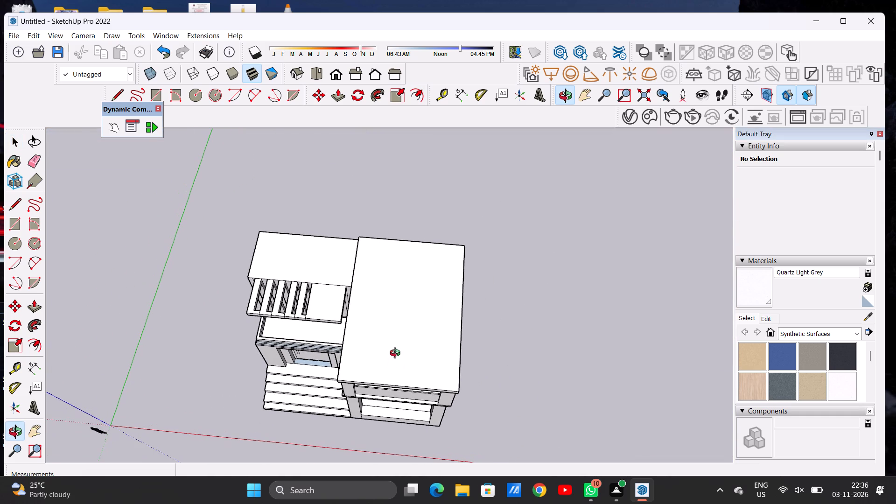
left_click_drag(387, 358, 402, 236)
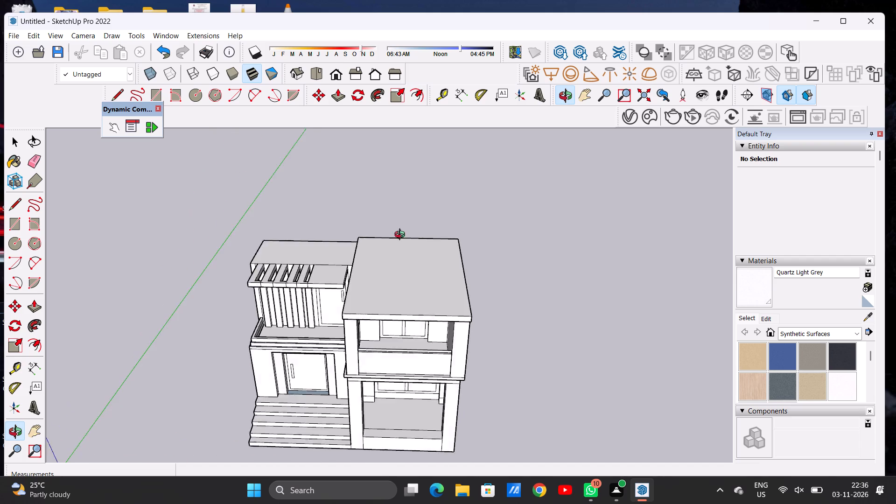
left_click_drag(402, 236, 405, 226)
left_click_drag(401, 266, 524, 310)
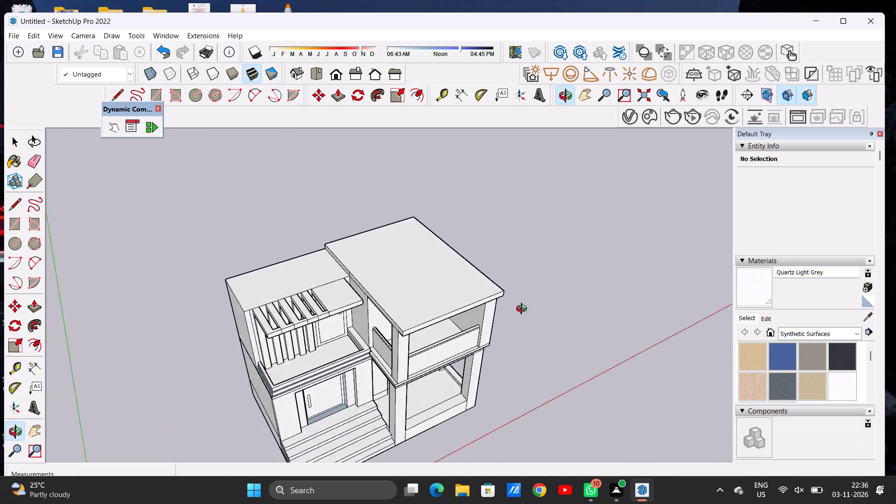
left_click_drag(524, 310, 457, 314)
scroll(381, 325, "up", 6)
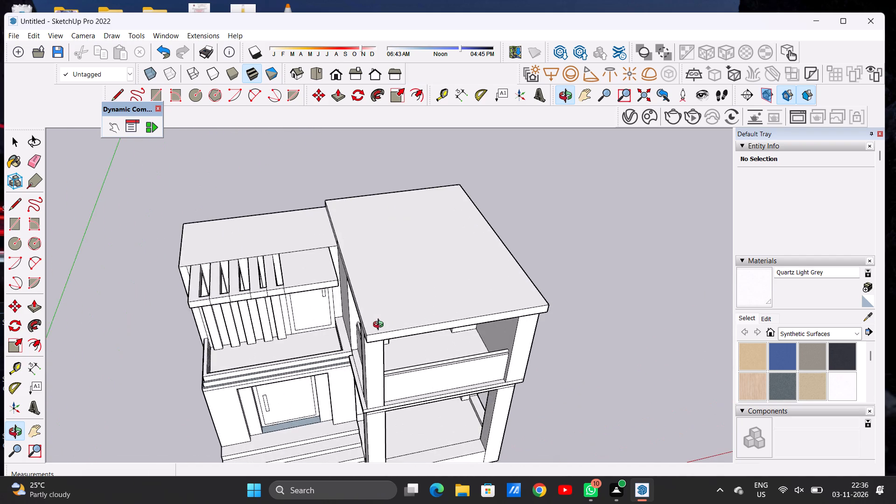
left_click_drag(380, 322, 401, 233)
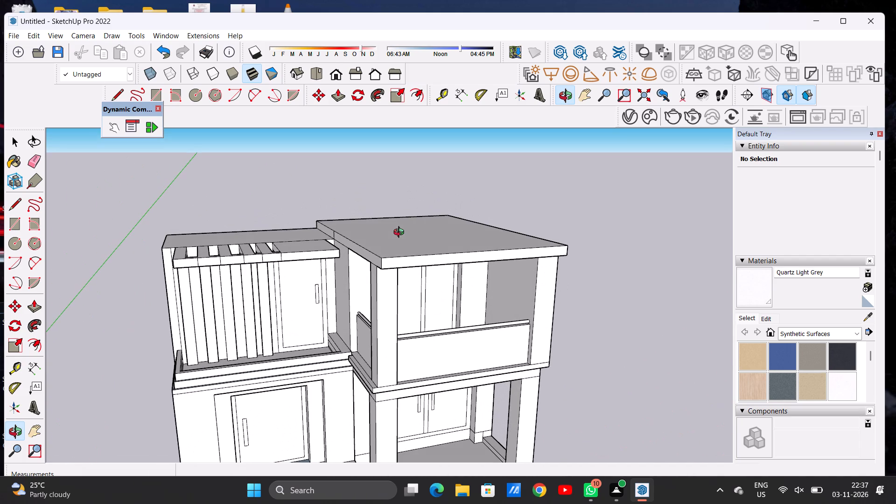
left_click_drag(402, 248, 330, 336)
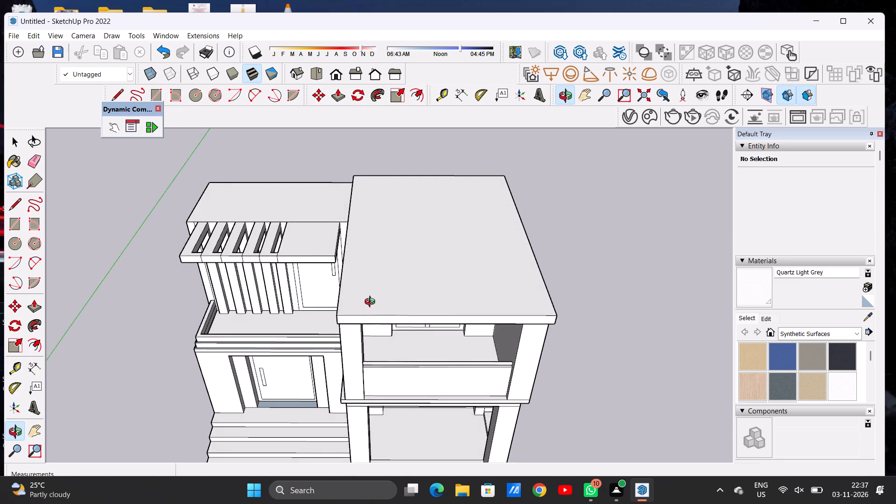
scroll(369, 301, "up", 7)
left_click_drag(367, 318, 380, 336)
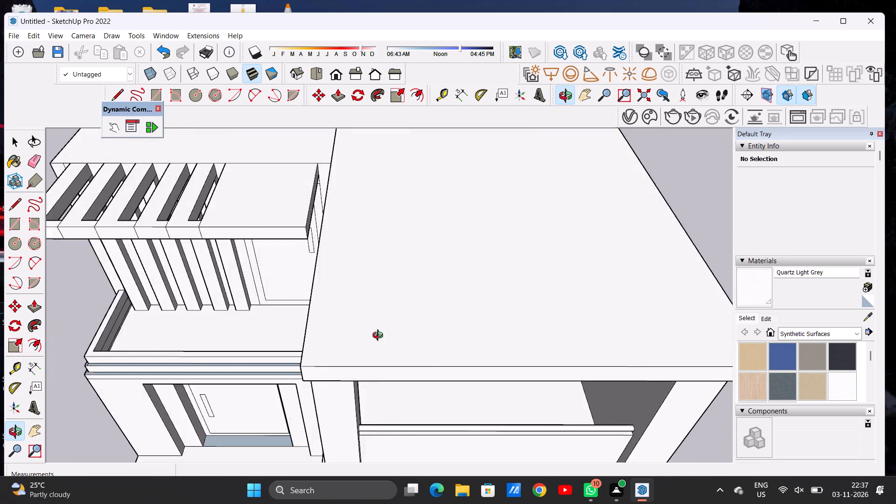
left_click_drag(380, 336, 387, 335)
scroll(388, 301, "down", 4)
scroll(392, 301, "up", 2)
scroll(392, 301, "down", 5)
left_click_drag(353, 319, 334, 297)
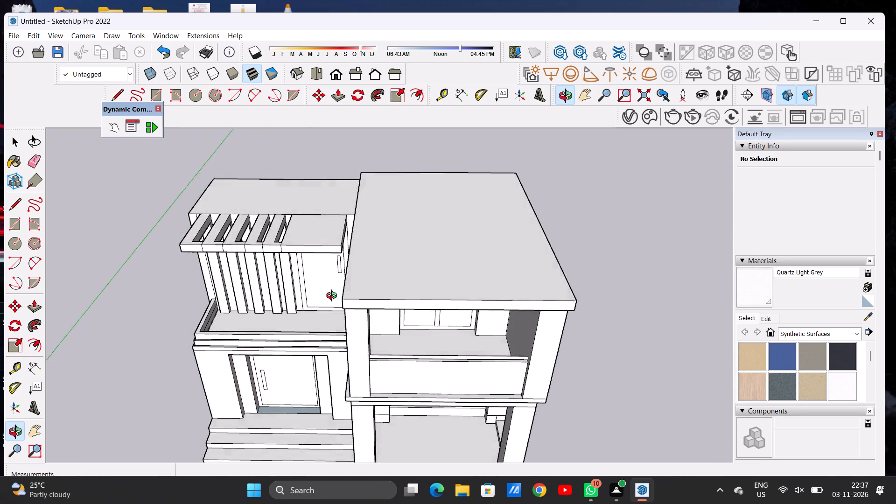
left_click_drag(334, 297, 340, 349)
scroll(430, 344, "up", 2)
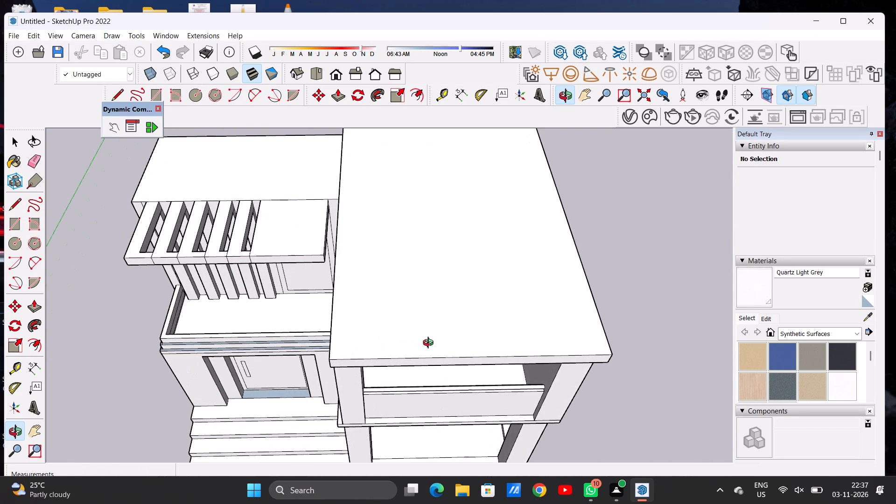
key("l")
scroll(404, 301, "down", 4)
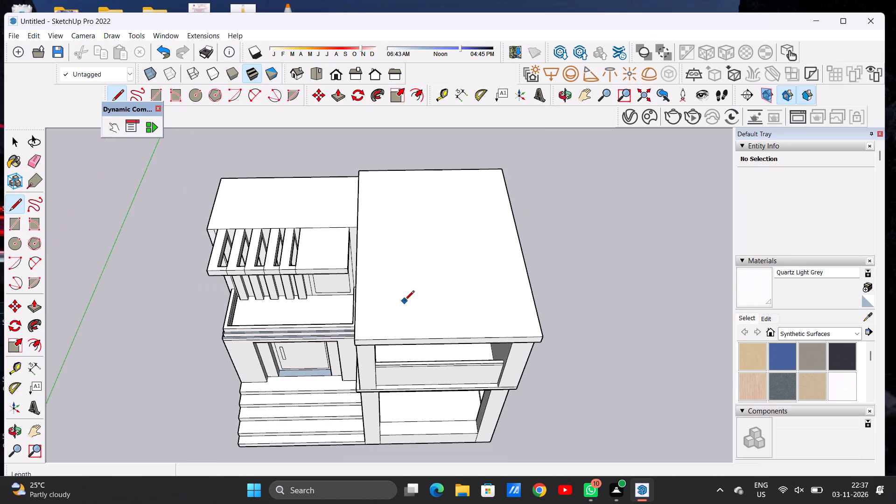
key("space")
key("o")
left_click_drag(379, 322, 487, 226)
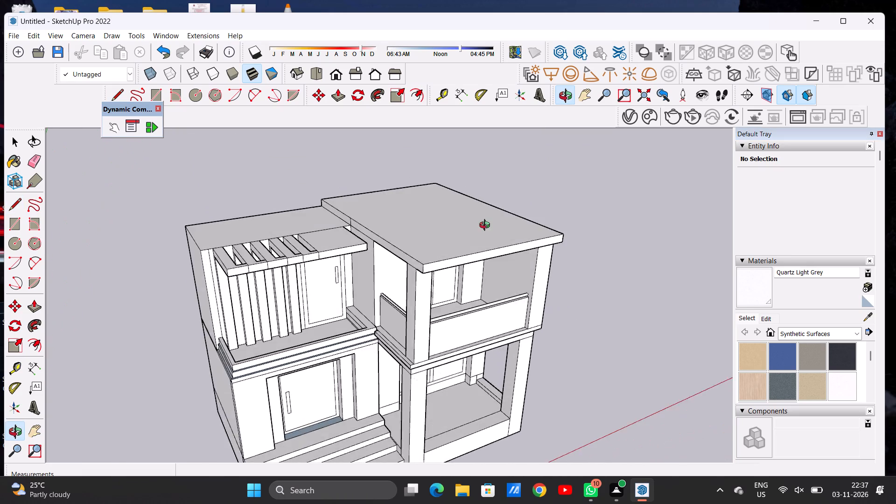
left_click_drag(487, 226, 501, 219)
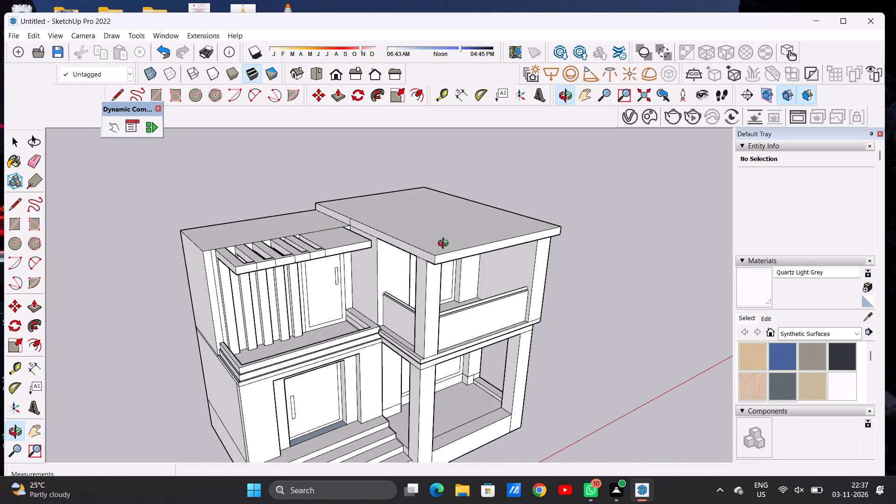
left_click_drag(445, 264, 374, 231)
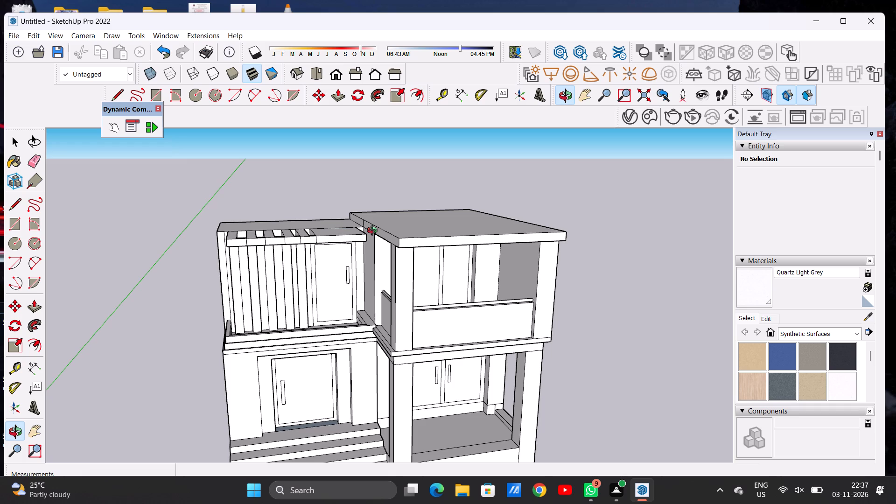
Examine the two roof levels and the whole house from the front, the rear, the pergola side and above.
scroll(368, 314, "down", 11)
scroll(352, 295, "up", 1)
scroll(352, 295, "down", 12)
scroll(354, 274, "up", 1)
scroll(356, 266, "down", 4)
scroll(357, 270, "up", 1)
scroll(357, 270, "down", 16)
scroll(388, 266, "up", 5)
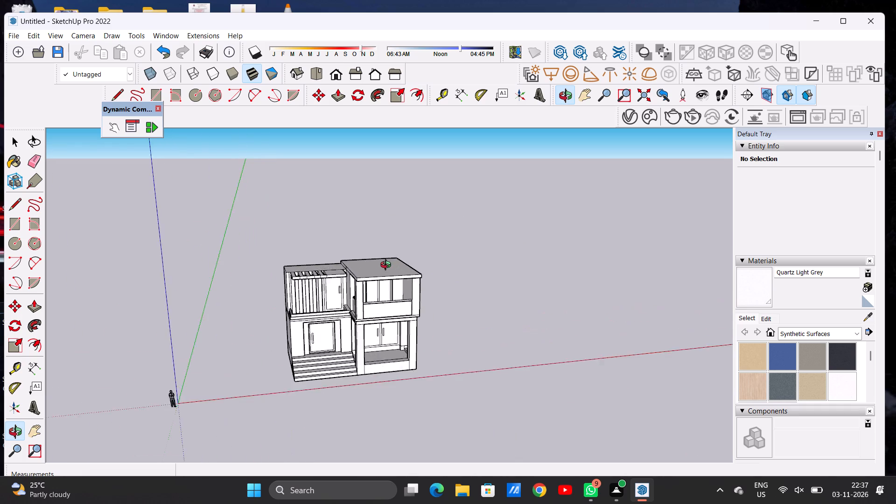
scroll(388, 266, "up", 9)
scroll(393, 275, "down", 1)
scroll(393, 275, "up", 4)
left_click_drag(402, 262, 362, 350)
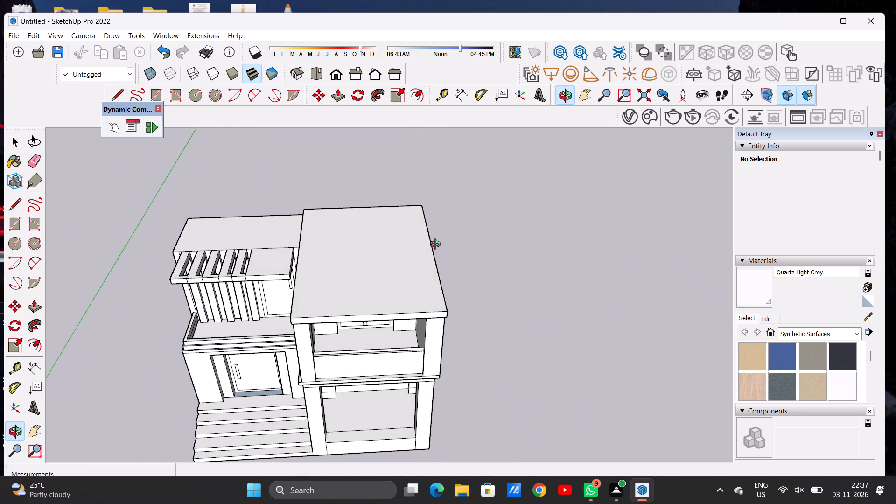
scroll(442, 247, "down", 7)
scroll(356, 249, "up", 11)
scroll(362, 251, "down", 1)
scroll(362, 251, "up", 6)
left_click_drag(359, 261, 512, 199)
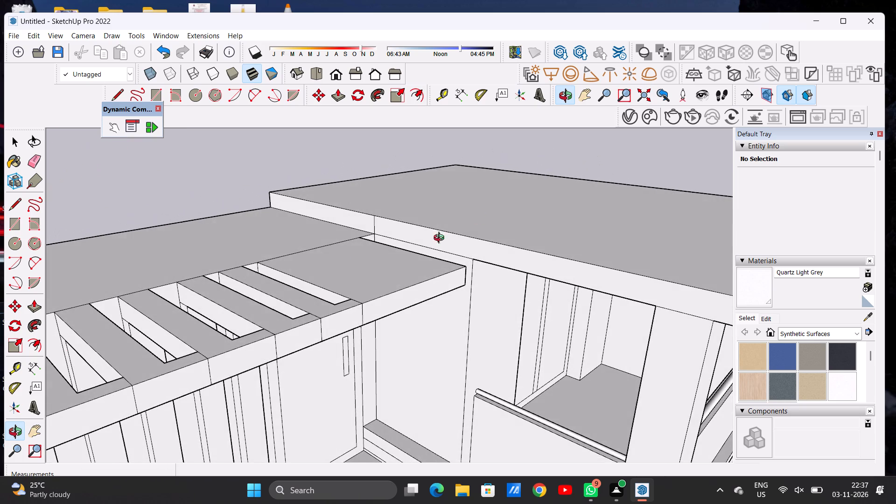
scroll(359, 258, "down", 3)
scroll(368, 259, "up", 1)
scroll(375, 258, "down", 2)
scroll(391, 257, "up", 1)
left_click_drag(295, 248, 385, 250)
scroll(381, 262, "down", 6)
left_click_drag(285, 263, 520, 233)
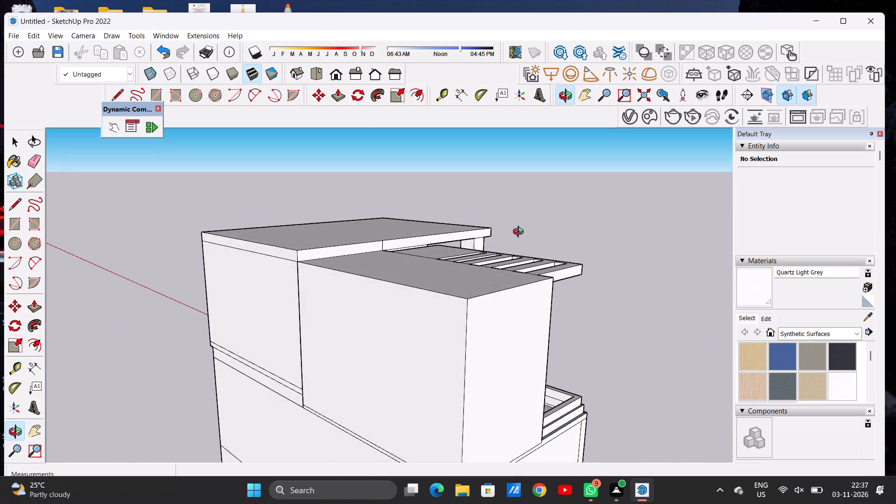
left_click_drag(520, 233, 529, 230)
scroll(288, 318, "up", 9)
scroll(330, 313, "down", 1)
scroll(330, 313, "up", 3)
left_click_drag(321, 310, 294, 311)
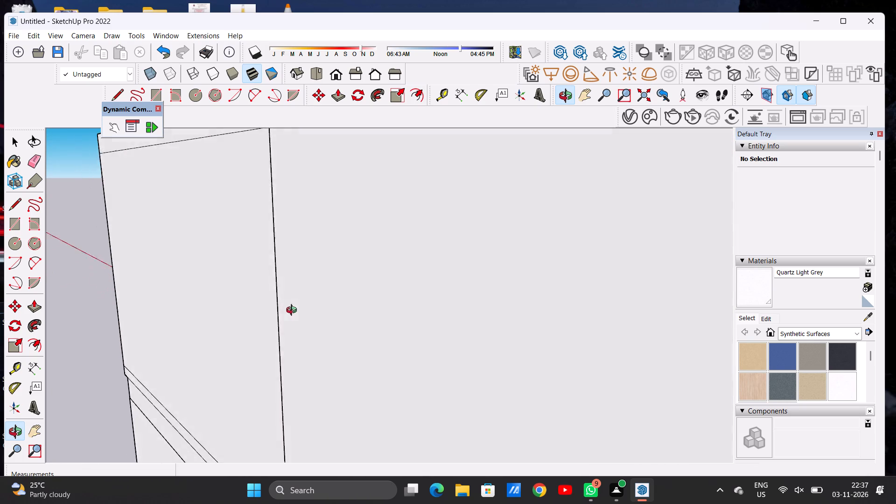
left_click_drag(294, 311, 287, 318)
scroll(310, 315, "down", 11)
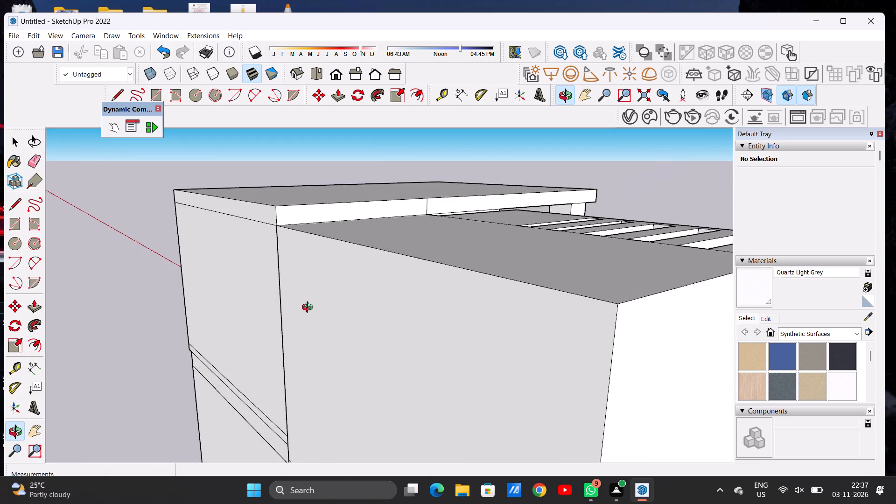
scroll(309, 308, "down", 11)
scroll(313, 372, "up", 16)
left_click_drag(295, 303, 413, 304)
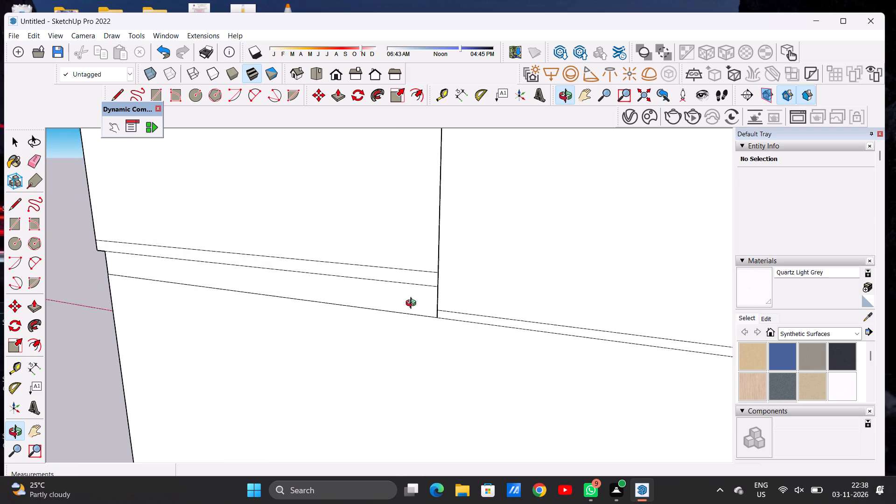
left_click_drag(413, 304, 461, 304)
scroll(376, 308, "down", 15)
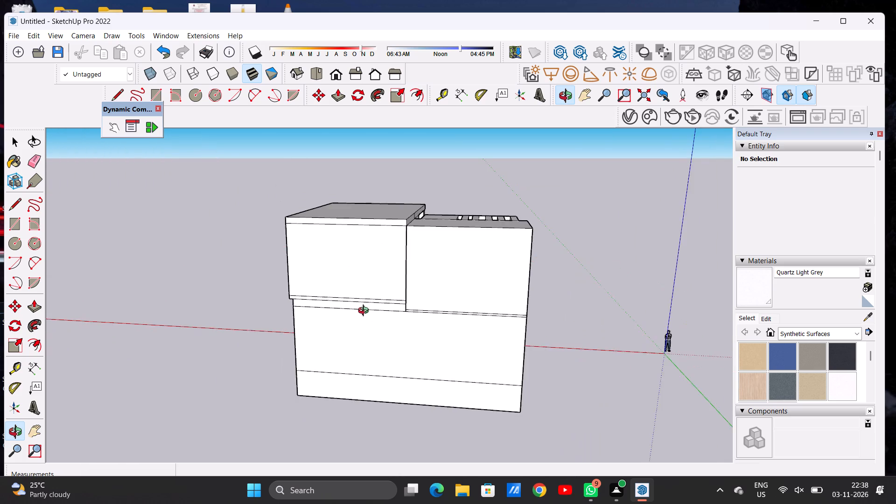
scroll(365, 312, "down", 6)
scroll(318, 268, "up", 1)
left_click_drag(439, 277, 196, 287)
left_click_drag(443, 275, 370, 275)
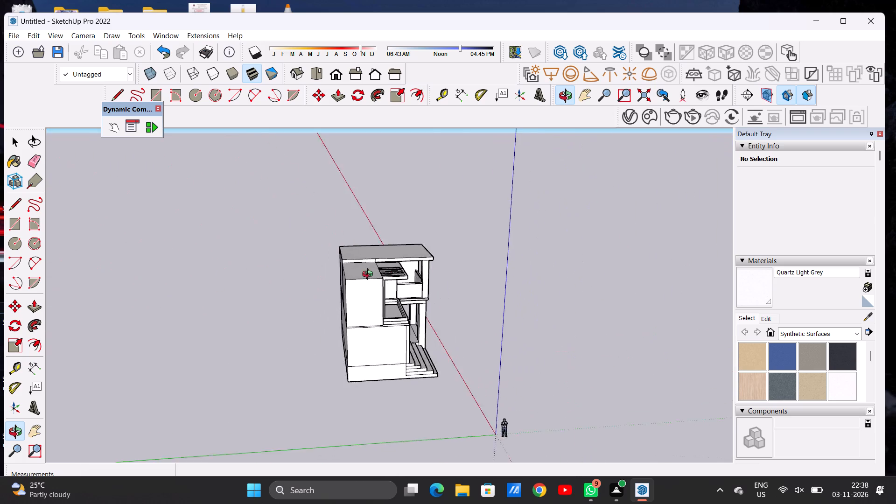
left_click_drag(370, 275, 247, 278)
left_click_drag(458, 279, 269, 351)
scroll(447, 236, "up", 6)
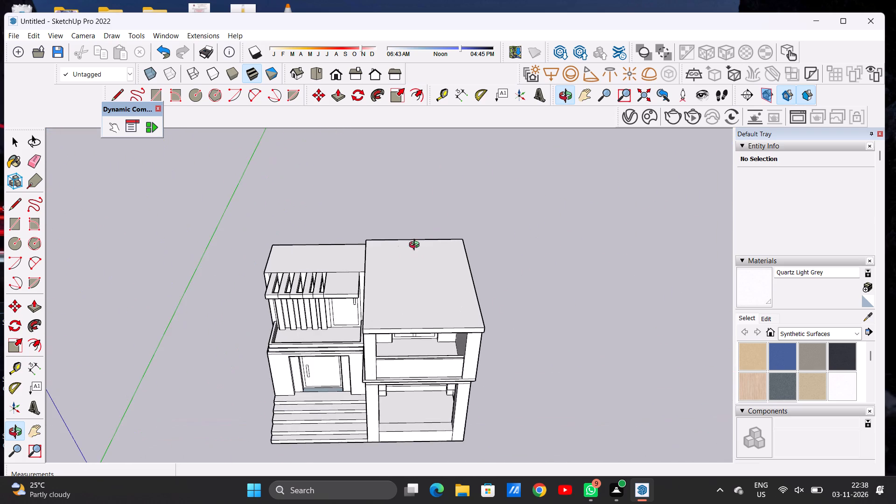
scroll(377, 266, "down", 6)
left_click_drag(419, 259, 413, 232)
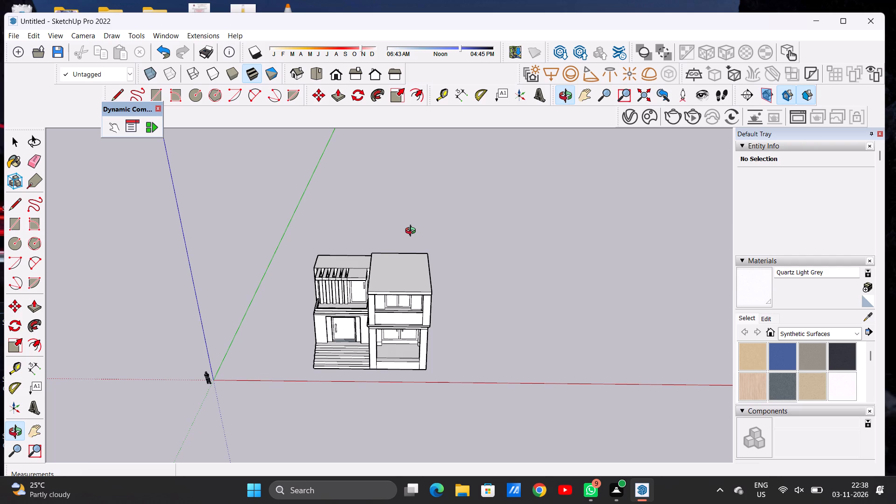
left_click_drag(404, 295, 393, 235)
scroll(407, 271, "up", 2)
scroll(407, 271, "down", 2)
scroll(407, 271, "up", 5)
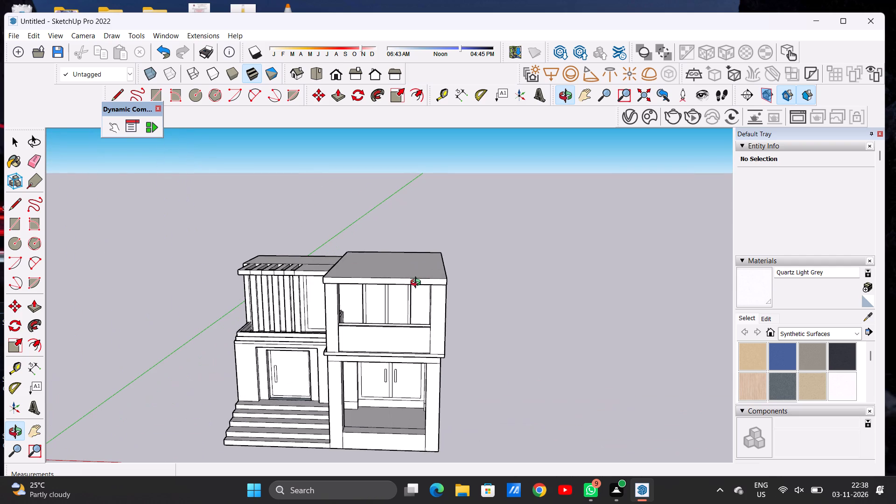
Push/Pull the top face of the larger balcony's roof slab upward about 1' 1" to add a second layer.
key("p")
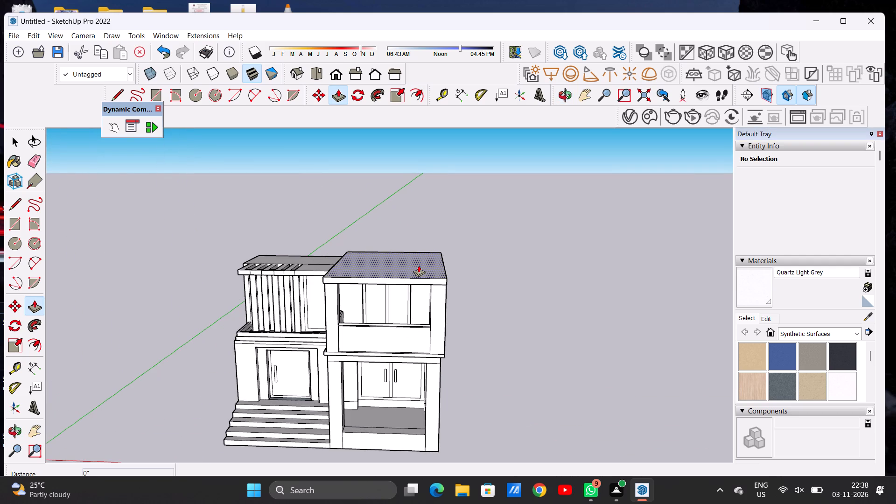
scroll(419, 265, "up", 7)
left_click(423, 266)
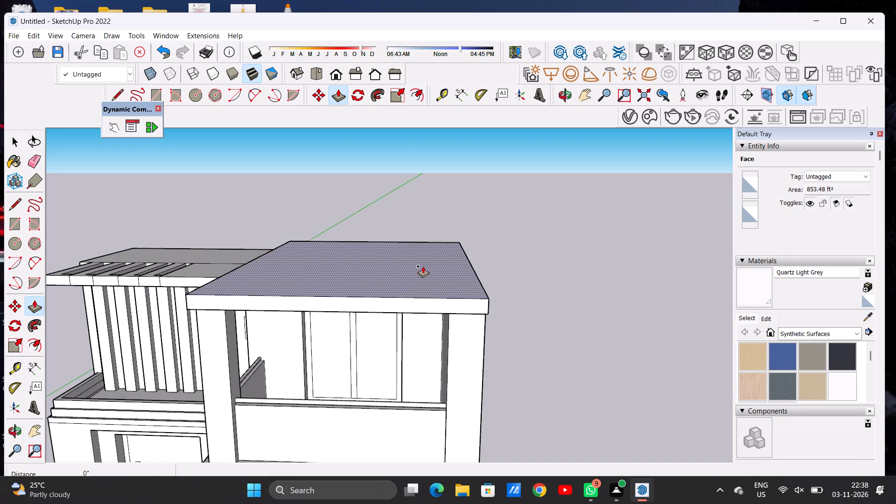
left_click(430, 256)
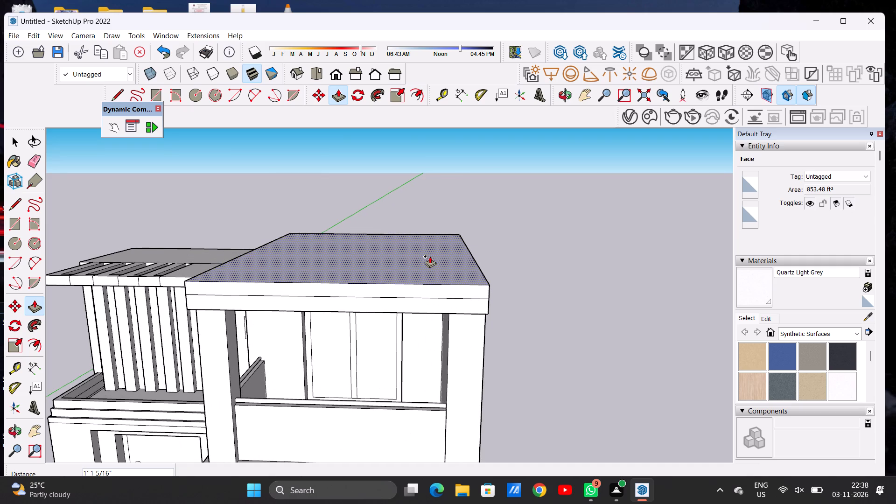
key("space")
type("O")
left_click_drag(496, 304, 391, 299)
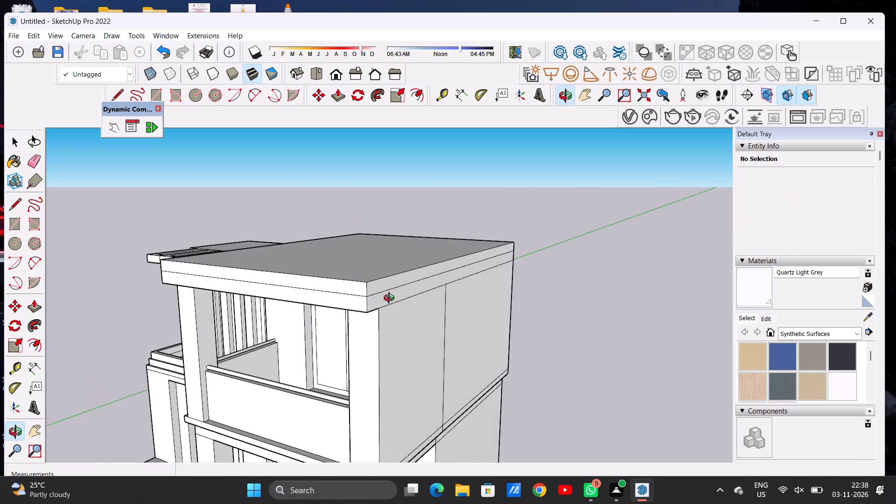
Push/Pull the front and outer side faces of the larger balcony roof's upper layer inward, the side by about 3".
left_click_drag(391, 299, 391, 300)
scroll(365, 300, "up", 8)
key("p")
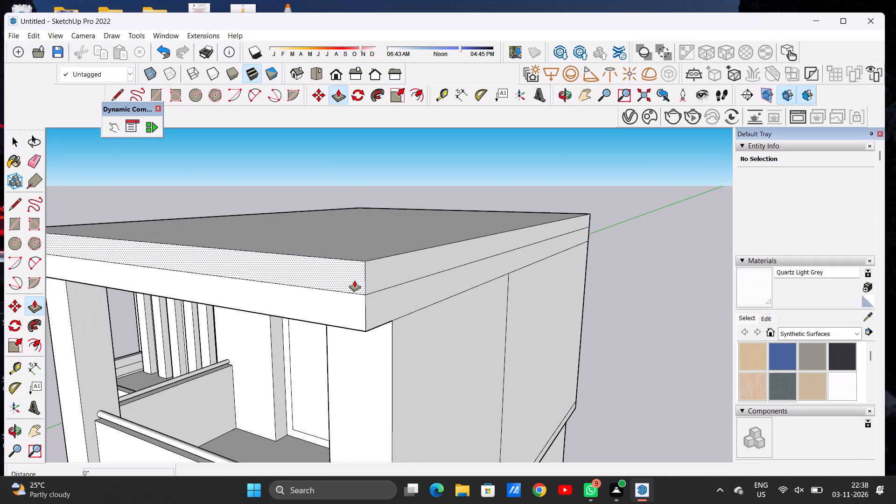
left_click(354, 280)
left_click(363, 273)
left_click(379, 271)
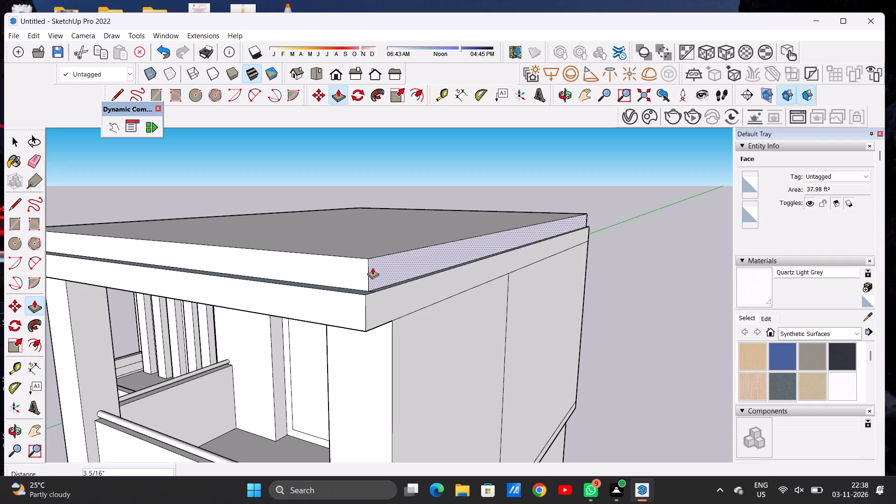
left_click(372, 266)
key("space")
Push/Pull the upper roof layer's outer side face, away from the pergola, inward by about another 1 5/16".
type("O")
scroll(420, 271, "down", 6)
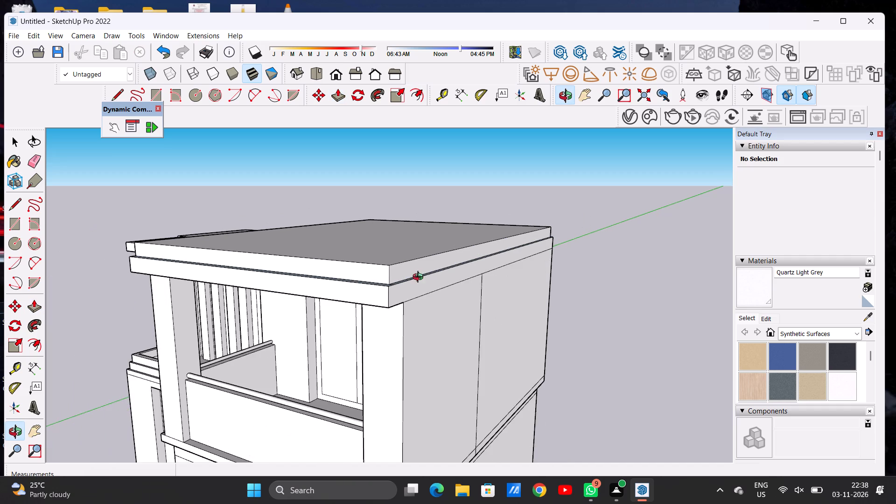
scroll(420, 278, "down", 6)
scroll(429, 279, "up", 1)
scroll(429, 279, "down", 2)
left_click_drag(412, 273, 484, 358)
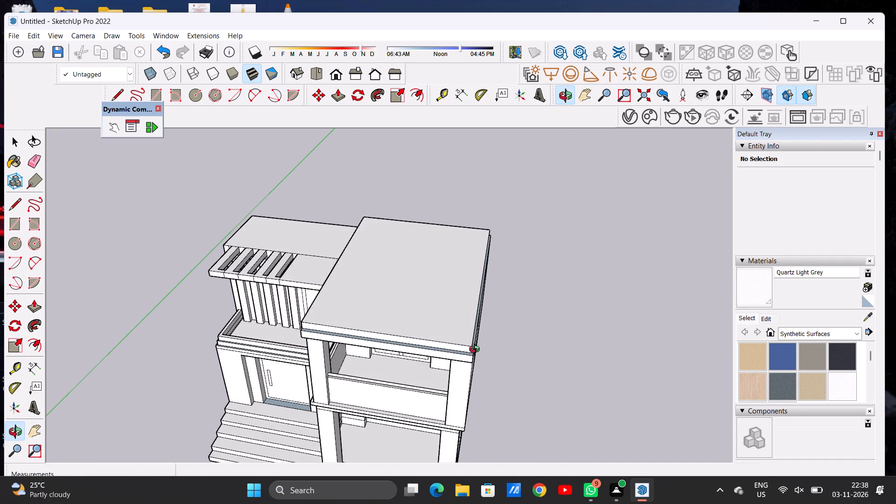
scroll(476, 350, "up", 8)
left_click_drag(452, 352, 423, 352)
scroll(422, 355, "up", 13)
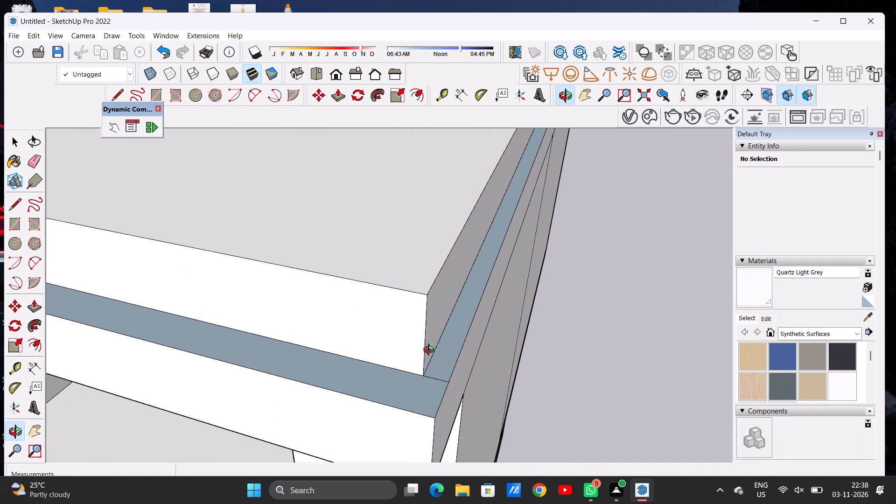
key("p")
left_click(429, 333)
left_click(422, 322)
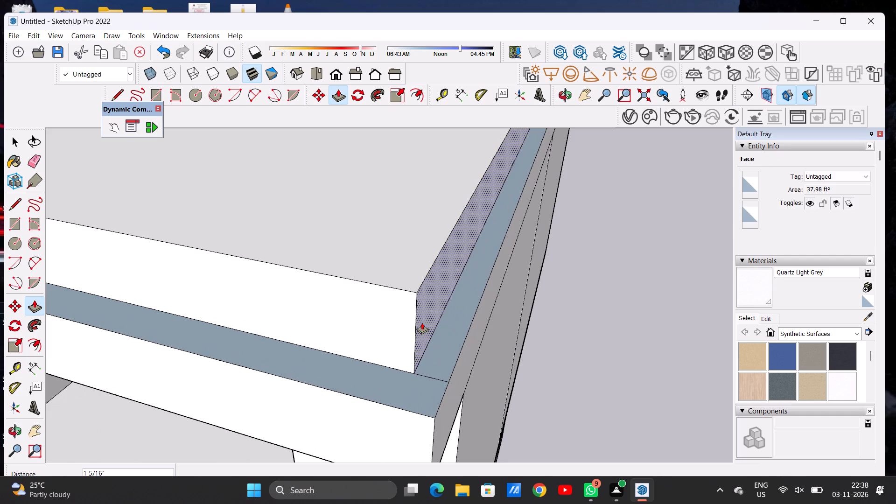
key("space")
Examine the stepped roof edges and the whole house from the front, from above and from the outer side.
type("O")
scroll(469, 318, "down", 6)
scroll(473, 315, "up", 1)
scroll(473, 315, "down", 10)
scroll(486, 343, "up", 1)
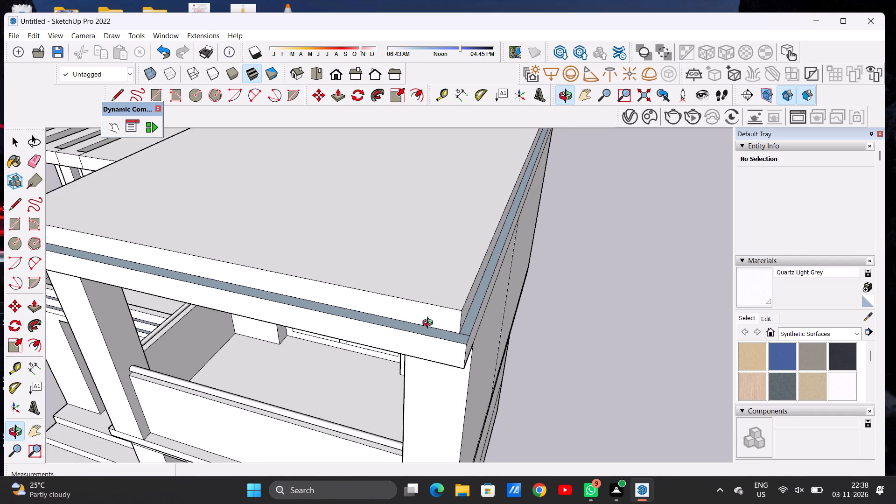
scroll(502, 316, "down", 15)
left_click_drag(406, 312, 559, 309)
scroll(416, 294, "up", 9)
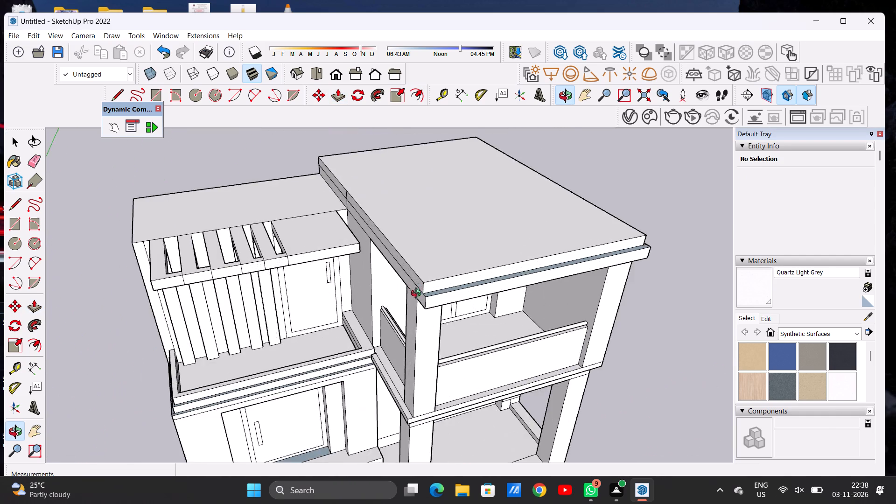
scroll(418, 294, "up", 5)
scroll(382, 327, "down", 8)
scroll(409, 319, "up", 7)
left_click_drag(465, 308, 399, 279)
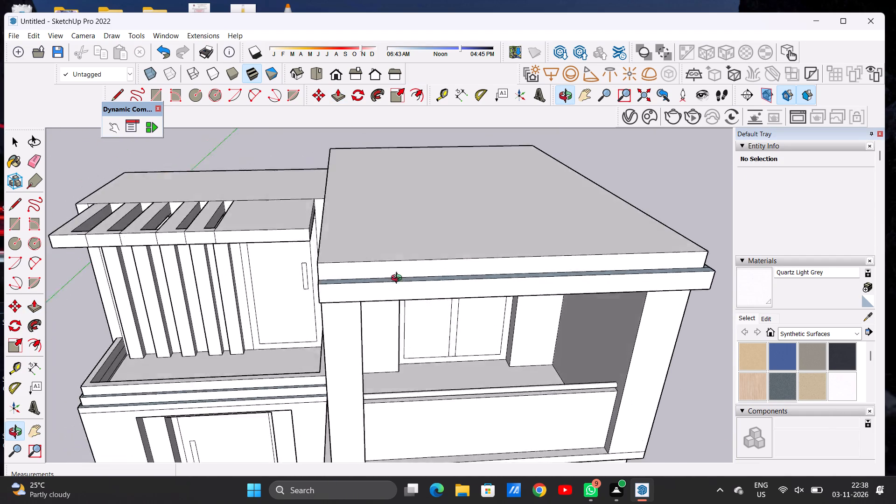
left_click_drag(399, 279, 356, 319)
scroll(407, 307, "down", 7)
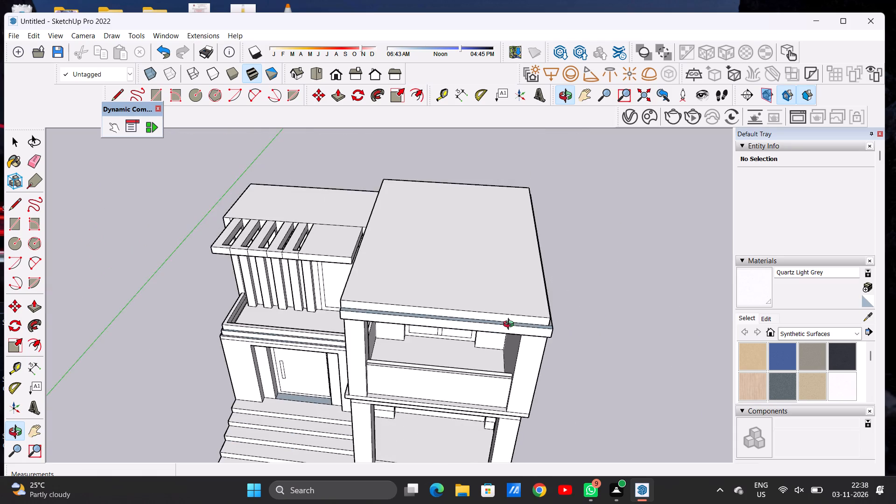
left_click_drag(511, 325, 419, 283)
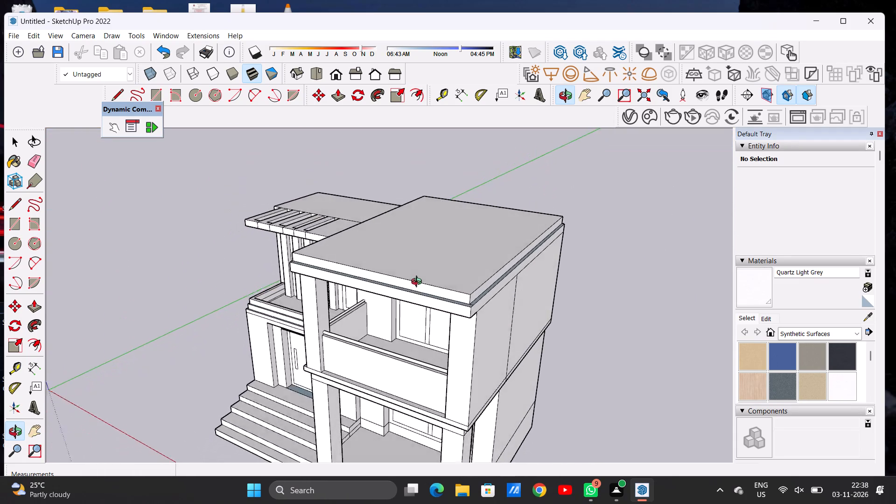
left_click_drag(419, 283, 434, 353)
scroll(463, 309, "down", 4)
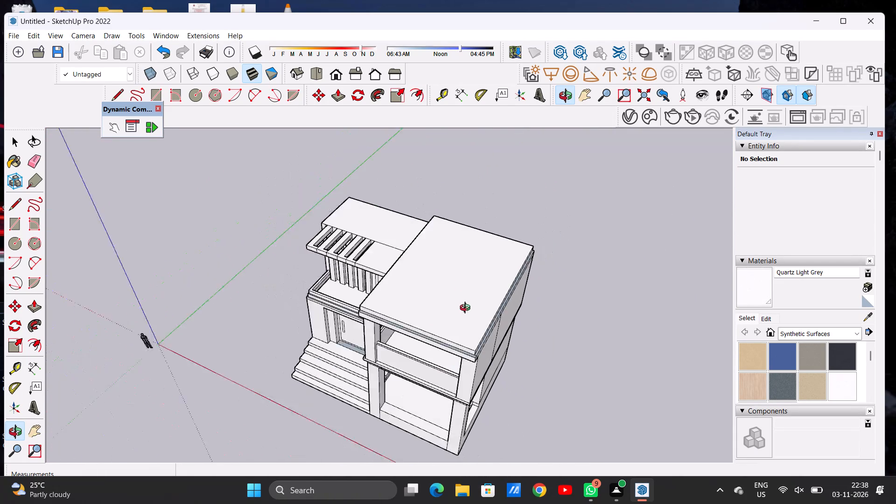
scroll(467, 309, "down", 3)
left_click_drag(454, 344, 484, 229)
scroll(476, 296, "up", 4)
scroll(476, 296, "down", 1)
scroll(476, 296, "up", 1)
left_click_drag(452, 282, 499, 267)
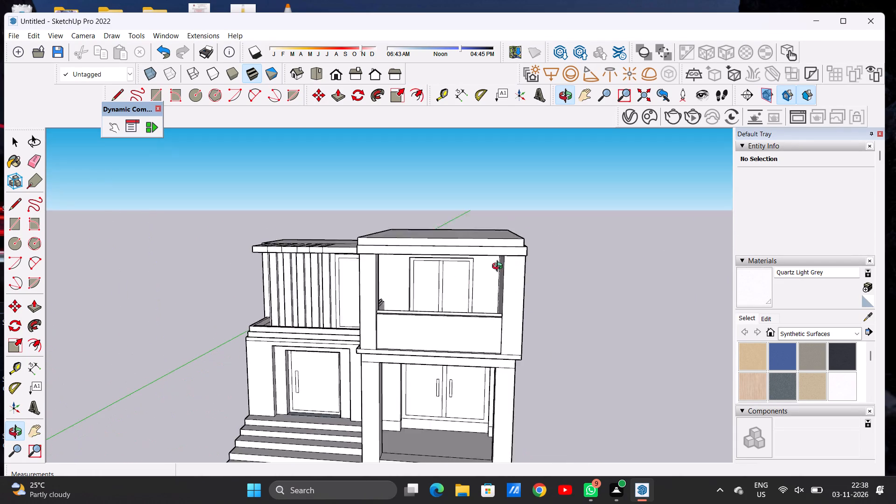
left_click_drag(499, 267, 501, 278)
scroll(454, 328, "down", 7)
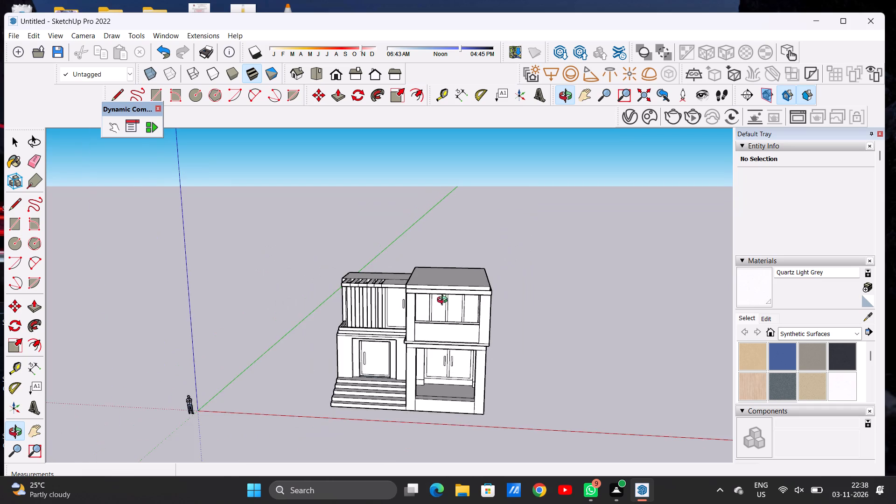
scroll(433, 266, "up", 12)
left_click_drag(428, 269, 433, 358)
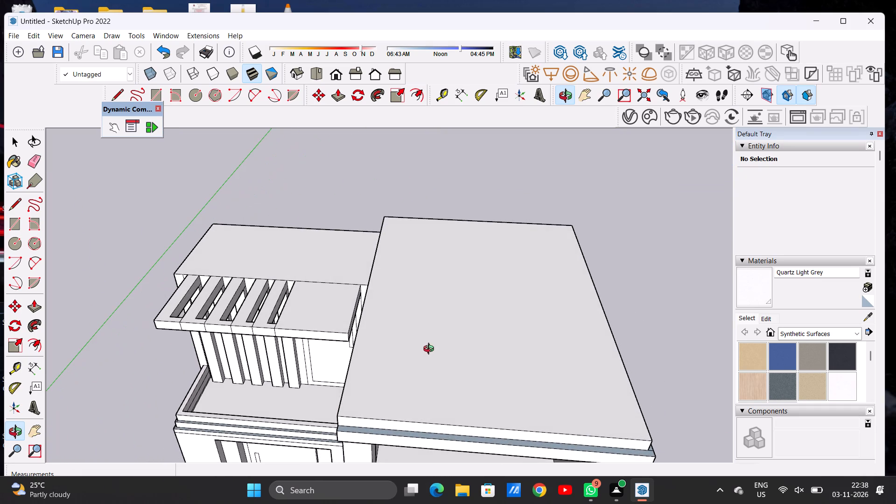
scroll(413, 314, "down", 6)
left_click_drag(363, 382, 377, 356)
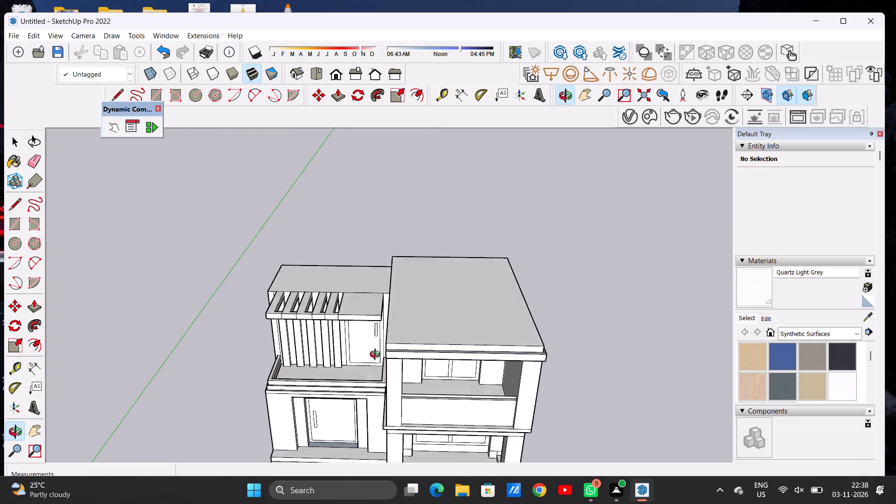
left_click_drag(377, 356, 365, 374)
left_click_drag(466, 372, 338, 300)
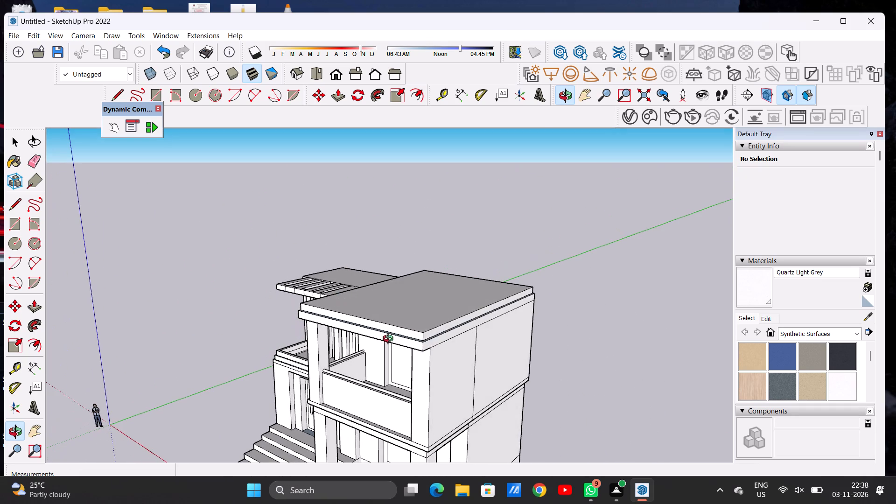
Push/Pull the upper roof layer's front face about 3 3/16" further inward and its outer side face about 4" further inward.
scroll(428, 346, "up", 7)
left_click_drag(416, 343, 406, 377)
scroll(384, 382, "up", 1)
scroll(384, 382, "down", 1)
scroll(384, 382, "up", 1)
scroll(384, 382, "down", 1)
scroll(384, 382, "up", 5)
scroll(404, 378, "down", 1)
scroll(404, 378, "up", 6)
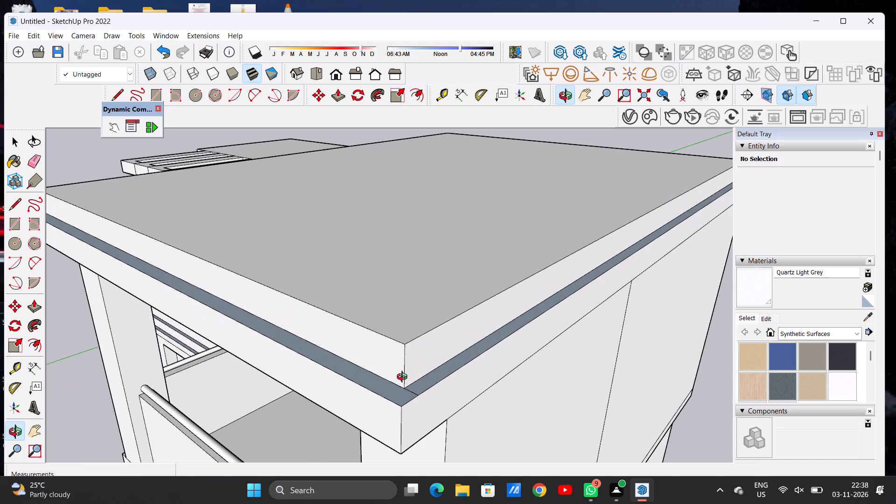
scroll(404, 378, "up", 1)
key("p")
left_click(395, 364)
left_click(400, 354)
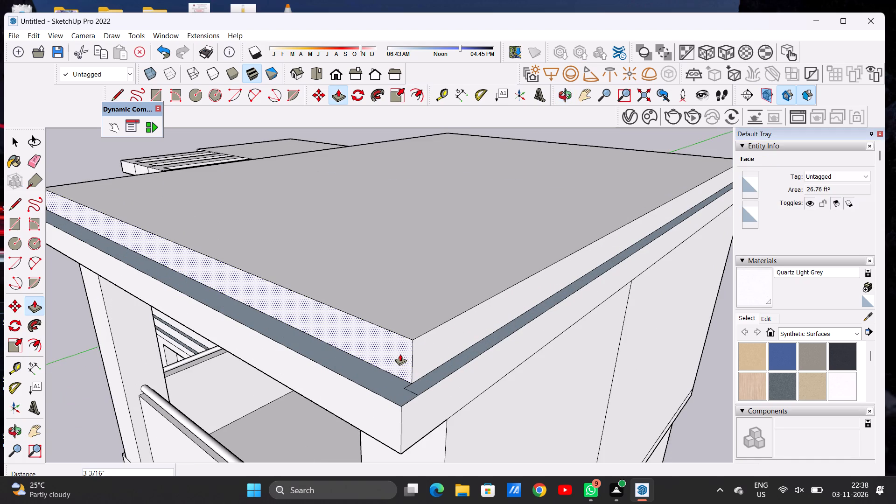
left_click(421, 356)
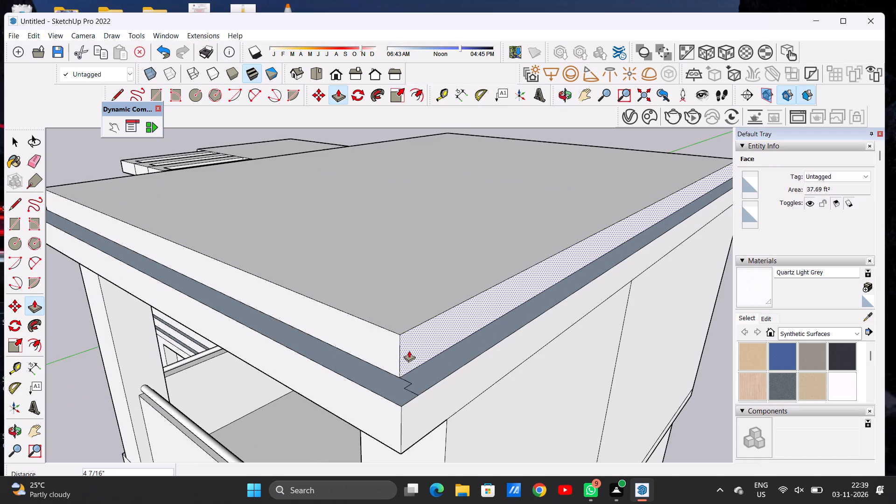
left_click(410, 352)
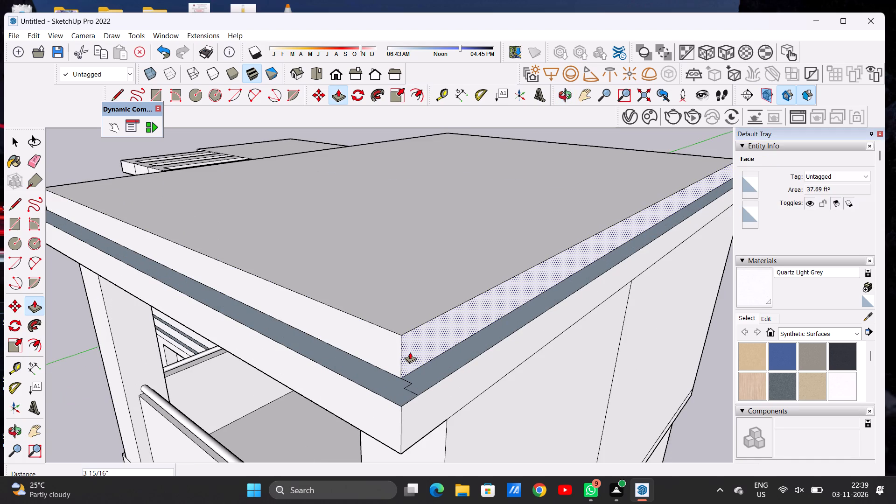
key("space")
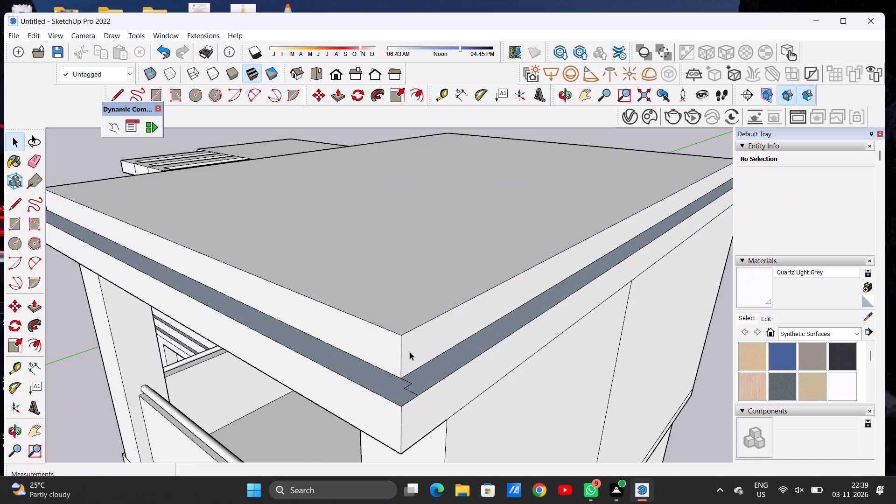
Examine the deeper roof setback from the front, from above and from the outer side.
key("o")
scroll(417, 356, "down", 6)
scroll(433, 371, "up", 1)
scroll(434, 371, "down", 1)
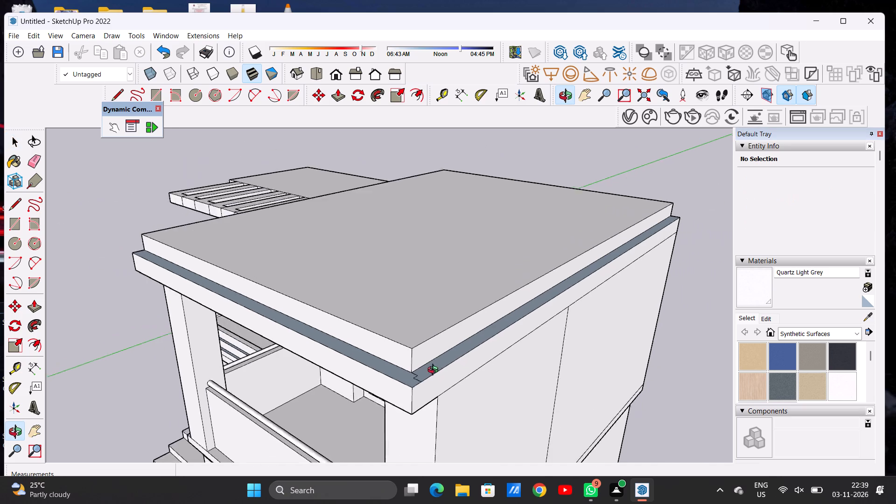
scroll(435, 371, "down", 5)
scroll(434, 353, "up", 1)
scroll(434, 353, "down", 3)
left_click_drag(402, 353, 538, 385)
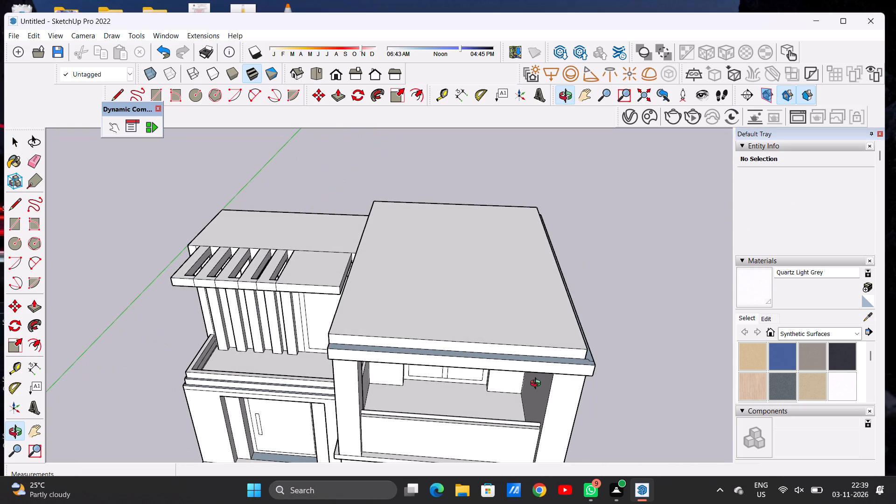
scroll(472, 318, "down", 11)
left_click_drag(498, 366, 494, 316)
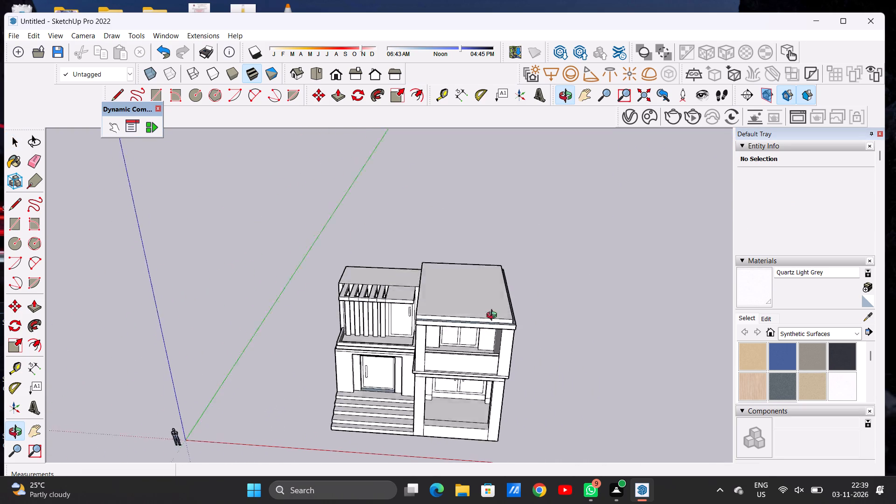
left_click_drag(494, 316, 354, 357)
scroll(413, 365, "up", 3)
scroll(413, 365, "down", 1)
scroll(413, 365, "up", 9)
left_click_drag(440, 350, 475, 283)
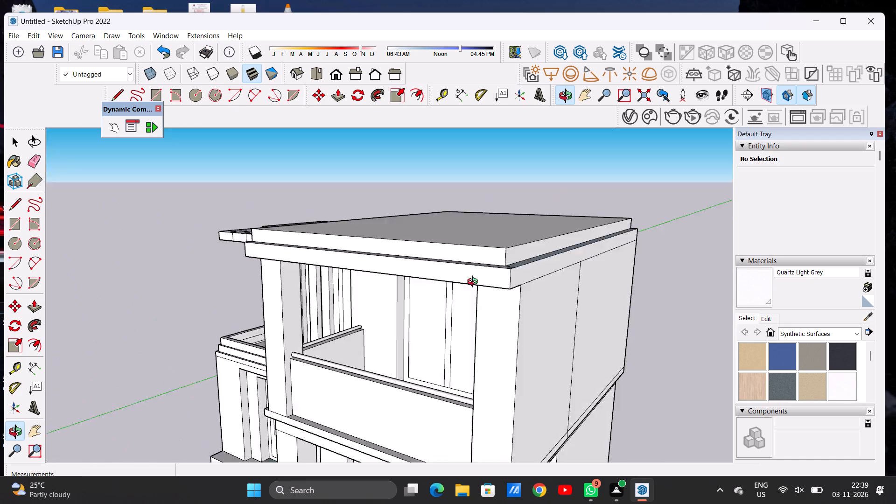
left_click_drag(475, 283, 512, 308)
scroll(471, 267, "down", 6)
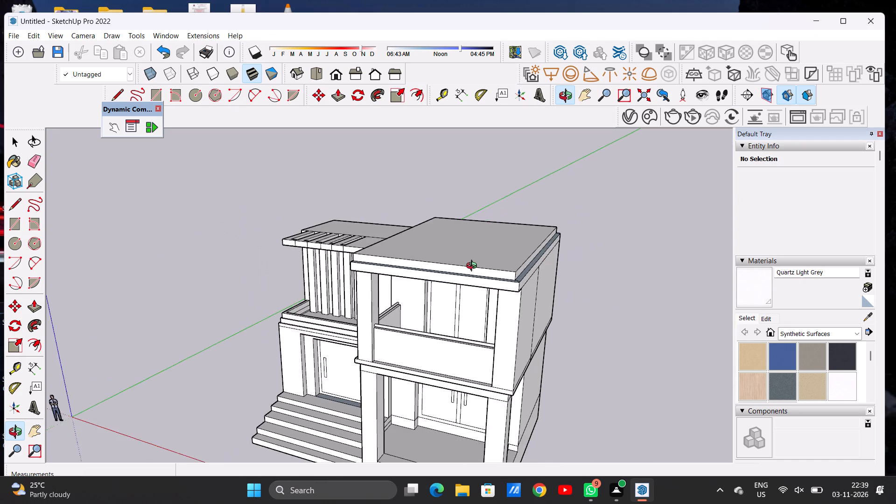
scroll(474, 267, "down", 1)
left_click_drag(452, 262, 602, 243)
scroll(568, 227, "up", 8)
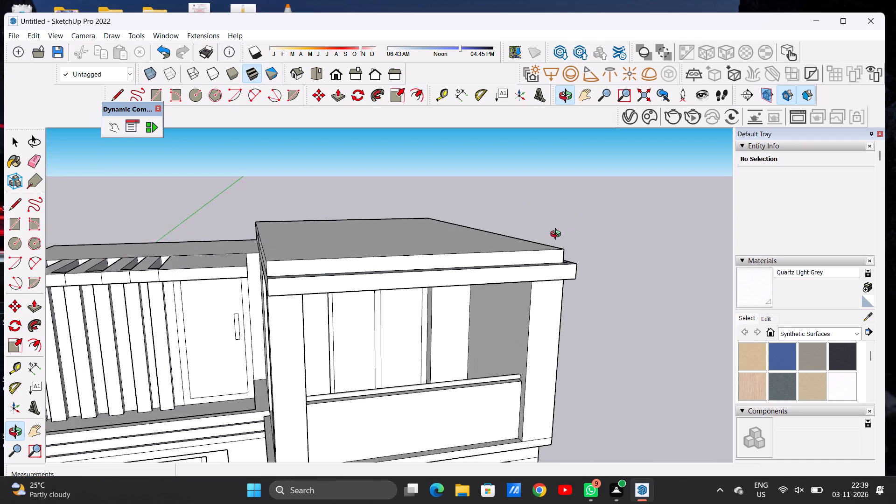
scroll(558, 235, "up", 3)
left_click_drag(563, 269, 483, 350)
scroll(581, 288, "down", 11)
scroll(560, 304, "up", 1)
left_click_drag(556, 306, 445, 239)
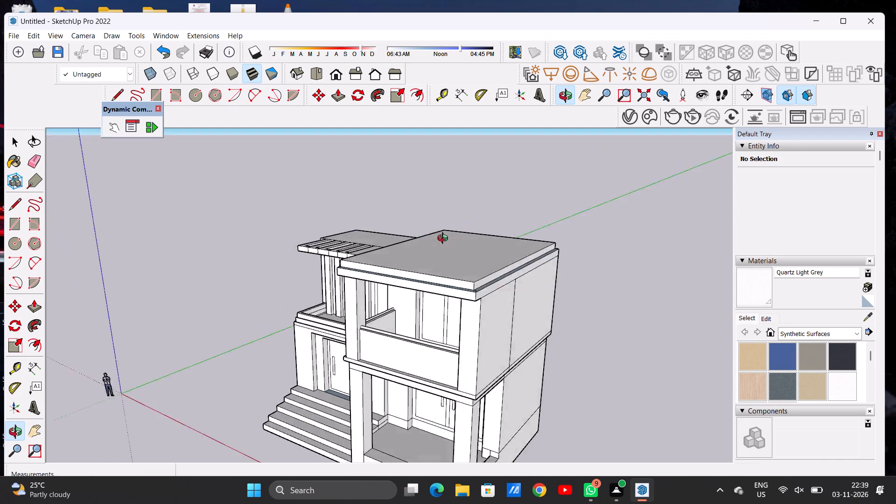
Inspect the front outer corner of the larger balcony's stepped roof up close.
left_click_drag(445, 239, 391, 306)
scroll(396, 358, "up", 15)
scroll(430, 390, "down", 1)
scroll(430, 390, "up", 3)
scroll(439, 374, "down", 1)
scroll(439, 373, "up", 7)
left_click_drag(463, 355, 432, 346)
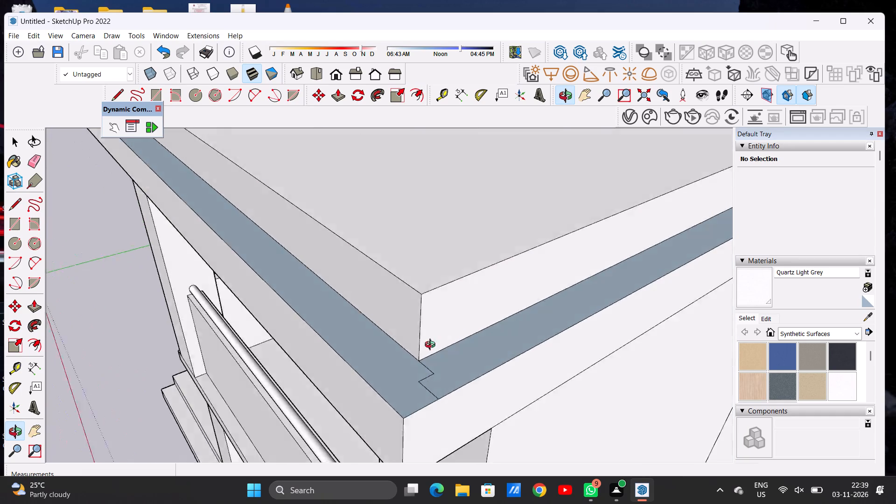
left_click_drag(432, 346, 461, 346)
scroll(462, 339, "down", 2)
scroll(462, 340, "up", 1)
scroll(462, 341, "down", 15)
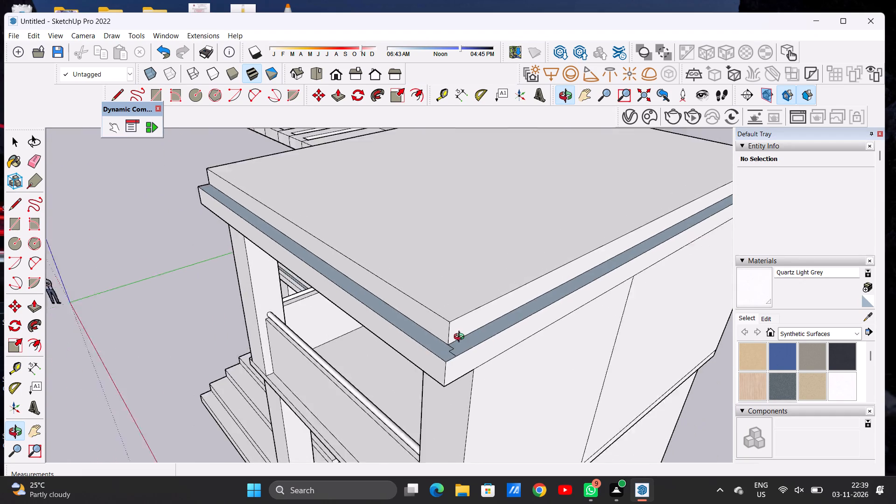
scroll(461, 338, "down", 4)
scroll(463, 324, "up", 1)
scroll(463, 324, "down", 12)
Examine the two roof levels and the pergola from the pergola side and from above.
left_click_drag(416, 304, 524, 283)
left_click_drag(417, 275, 581, 250)
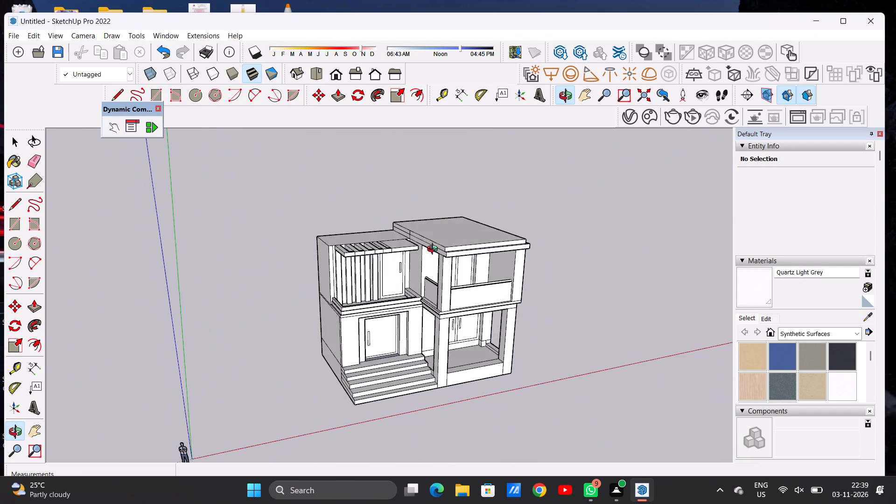
scroll(421, 245, "up", 3)
scroll(421, 245, "down", 1)
scroll(421, 245, "up", 12)
left_click_drag(529, 232, 444, 296)
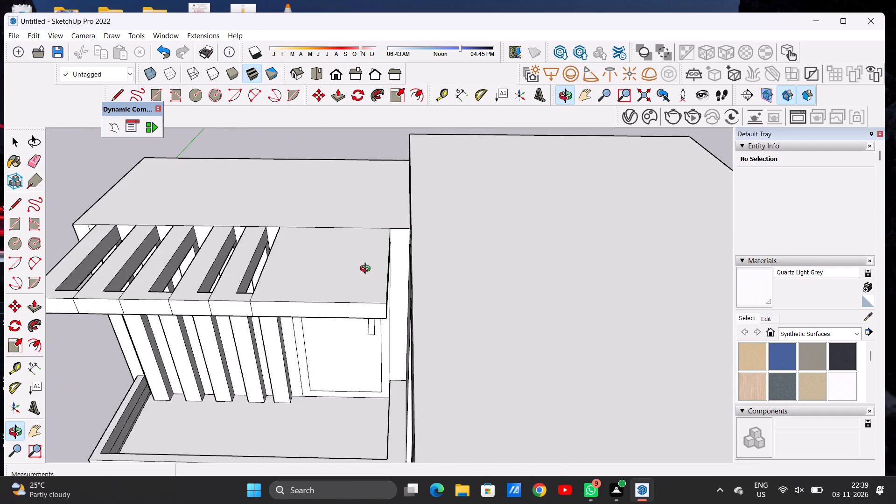
scroll(367, 270, "down", 15)
left_click_drag(410, 285, 549, 256)
scroll(427, 262, "up", 8)
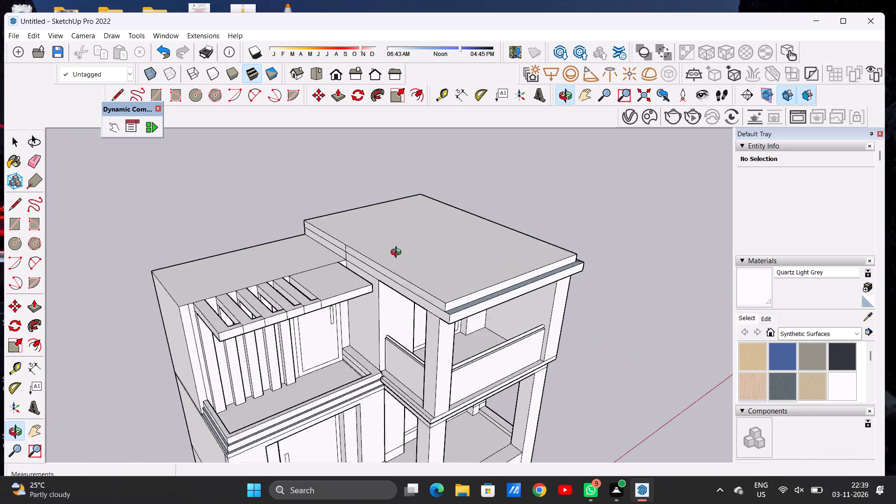
scroll(398, 253, "up", 4)
left_click_drag(517, 251, 437, 275)
scroll(351, 233, "down", 12)
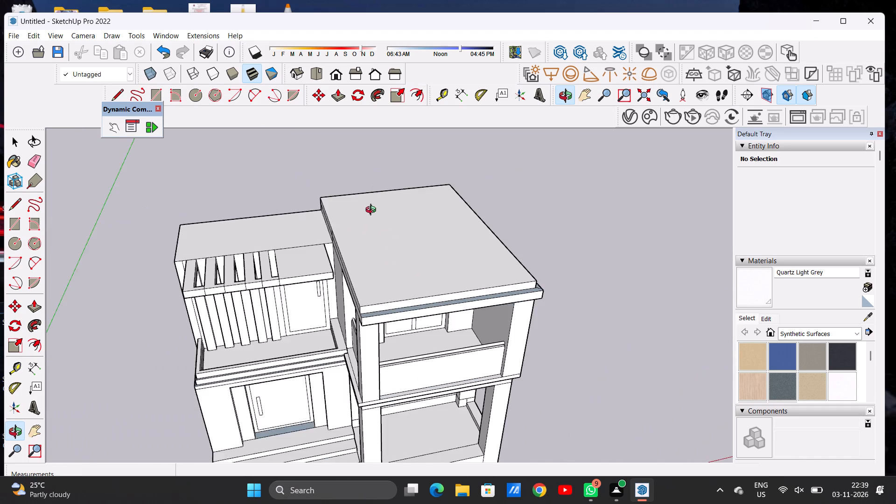
Draw a line about 23' 9 1/2" across the larger balcony's top roof face, parallel to and slightly behind its front edge.
scroll(373, 211, "down", 5)
left_click_drag(420, 258, 270, 210)
left_click_drag(442, 270, 507, 302)
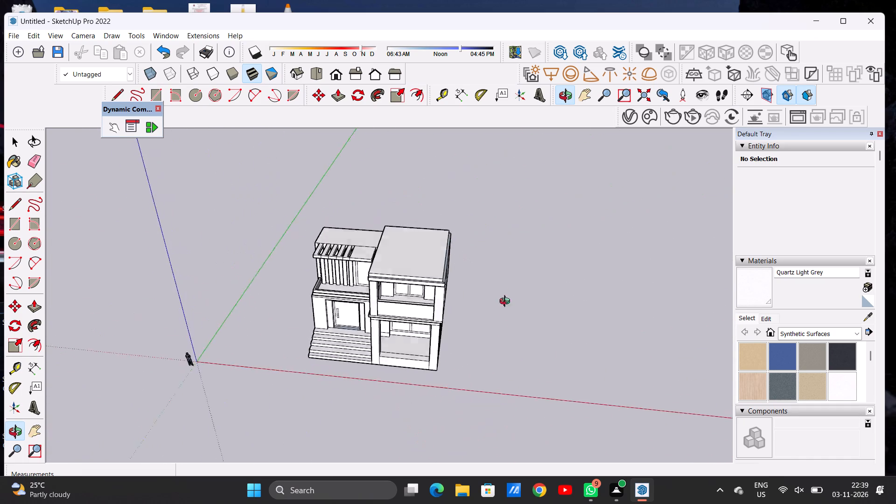
left_click_drag(507, 302, 511, 260)
scroll(434, 254, "up", 19)
left_click_drag(455, 229, 473, 287)
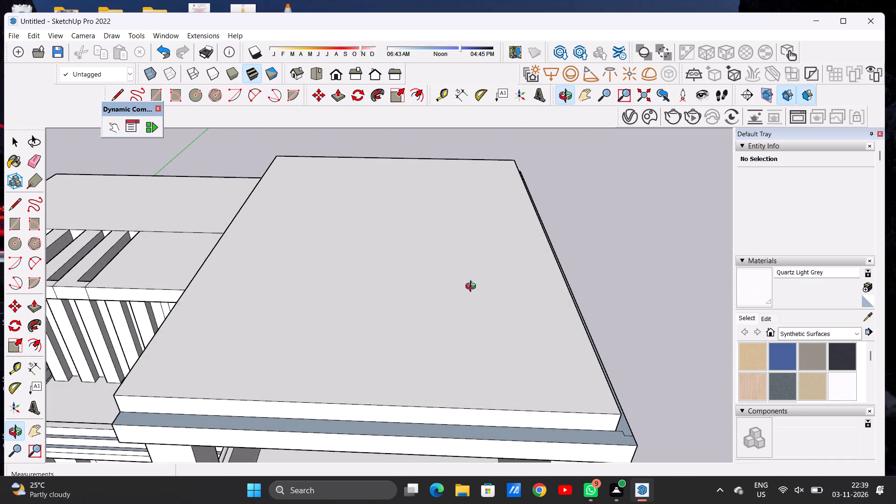
scroll(460, 273, "down", 9)
left_click_drag(418, 252, 424, 287)
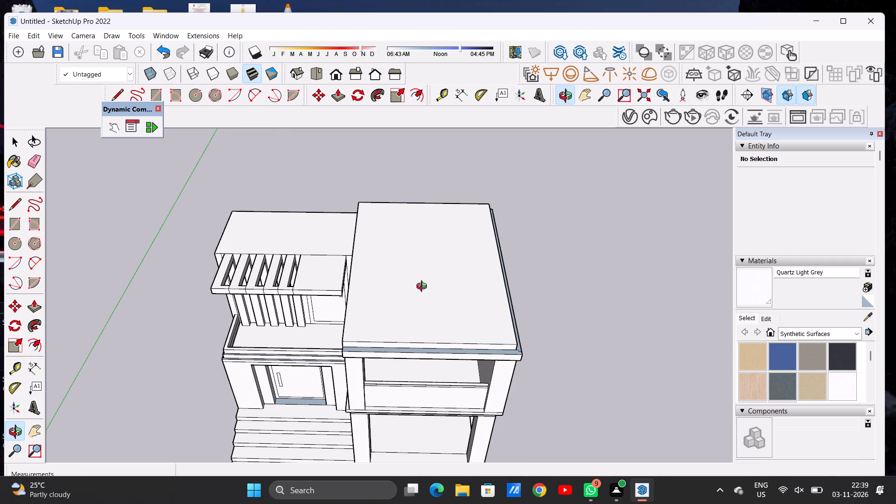
key("l")
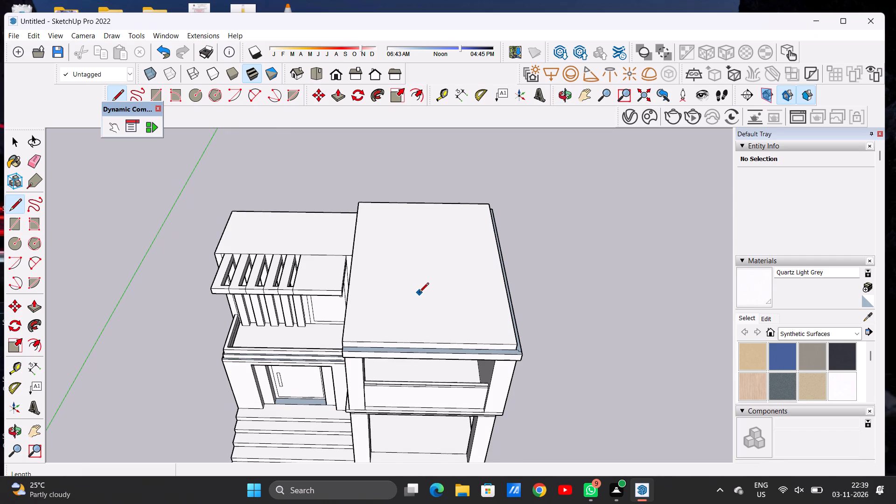
left_click(346, 325)
left_click(511, 327)
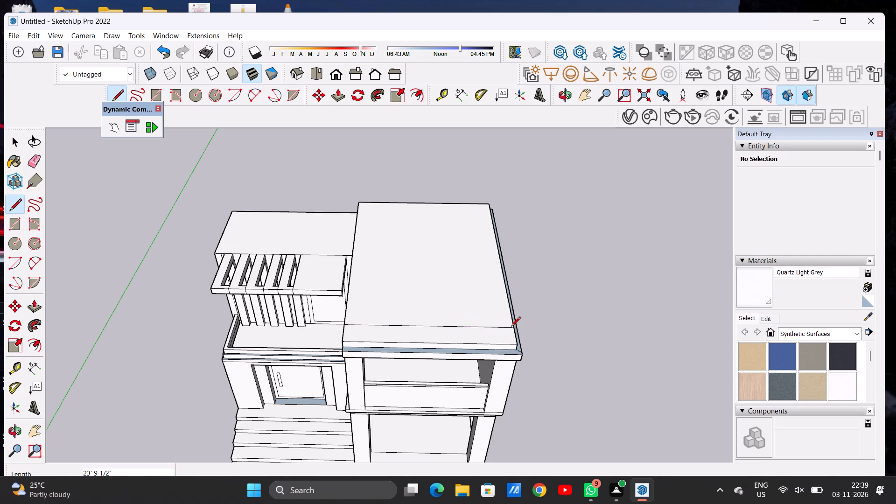
key("space")
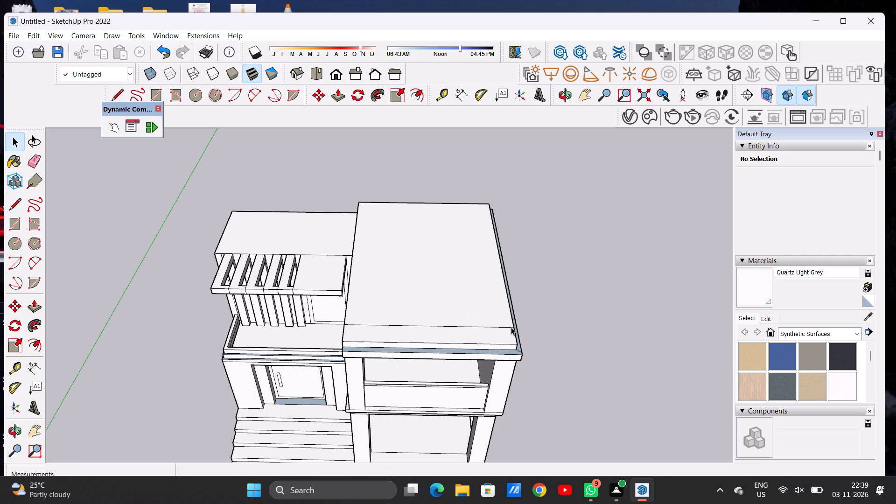
Push/Pull the large roof face behind the new line upward about 3' 6 7/8".
key("p")
scroll(491, 329, "down", 1)
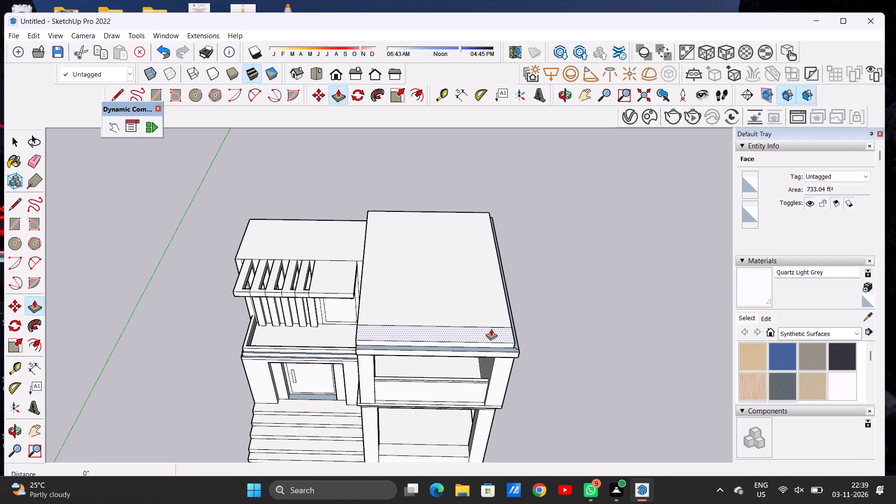
key("space")
type("O")
left_click_drag(479, 322, 537, 234)
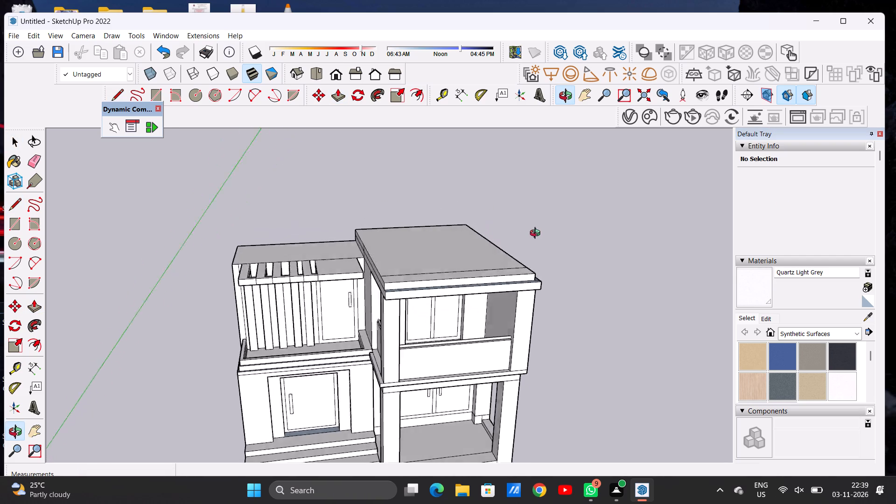
left_click_drag(537, 234, 520, 237)
scroll(388, 261, "up", 6)
key("p")
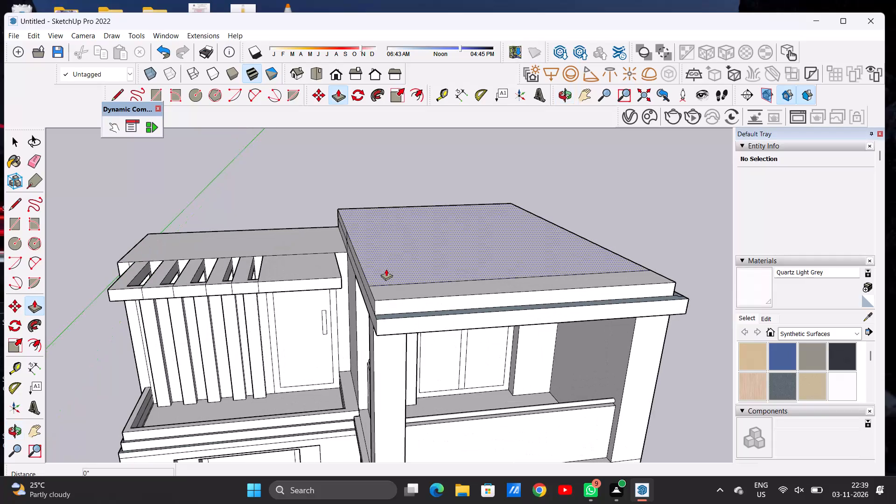
left_click(386, 269)
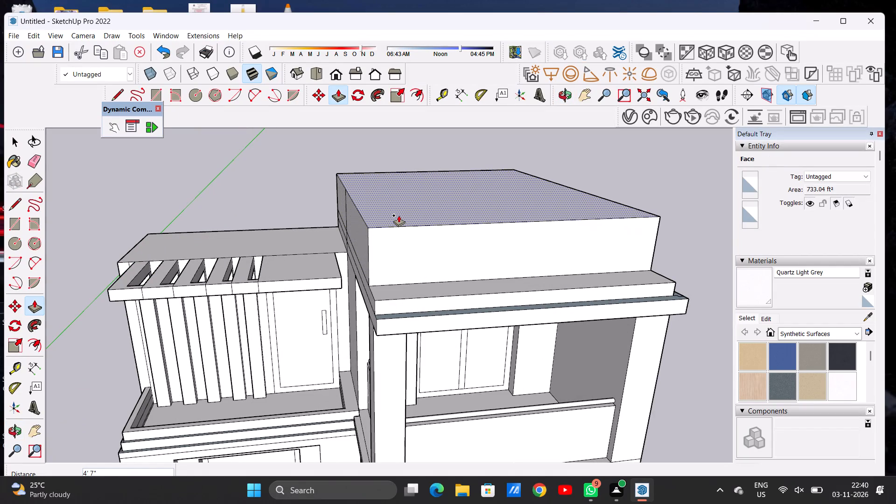
left_click(394, 227)
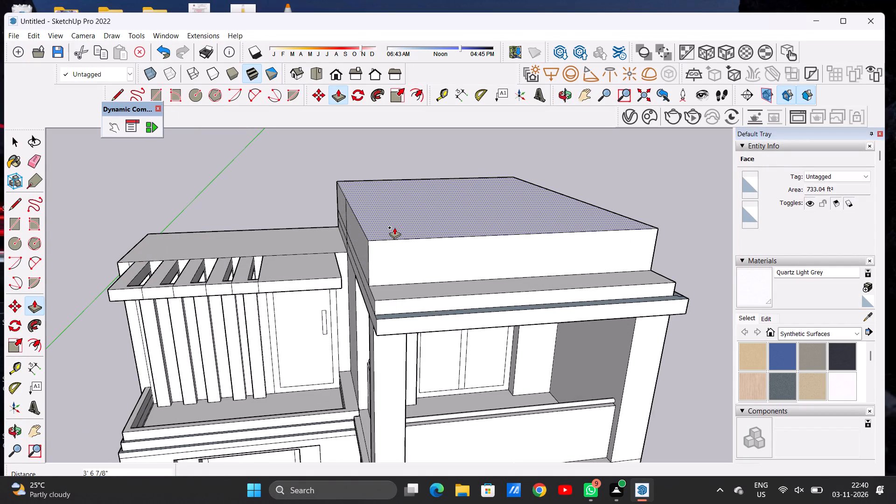
key("space")
Examine the raised roof block from the front and up close at its pergola-side front corner.
key("o")
scroll(410, 231, "down", 4)
scroll(417, 238, "up", 1)
scroll(417, 238, "down", 4)
left_click_drag(442, 268, 414, 205)
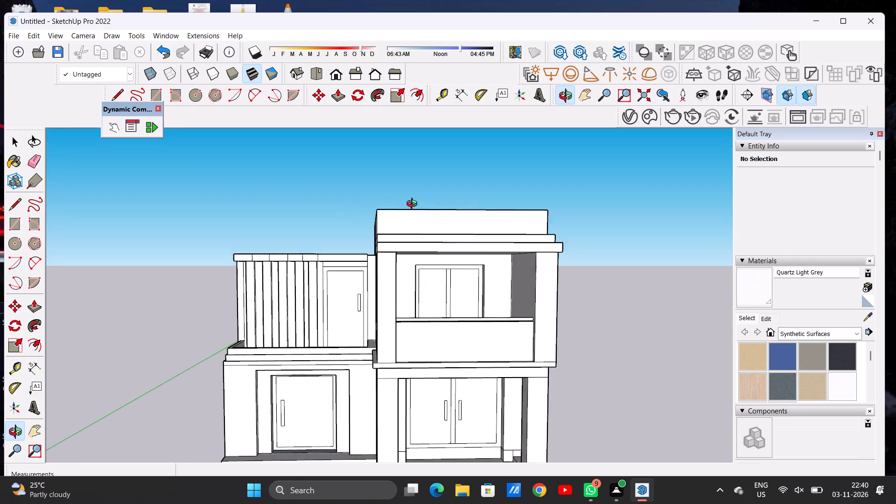
left_click_drag(414, 205, 413, 217)
scroll(384, 224, "up", 6)
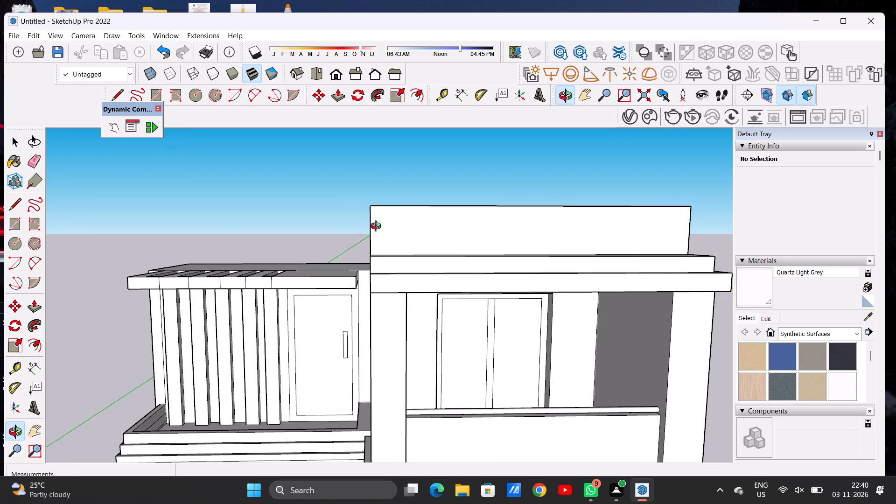
left_click_drag(360, 227, 385, 236)
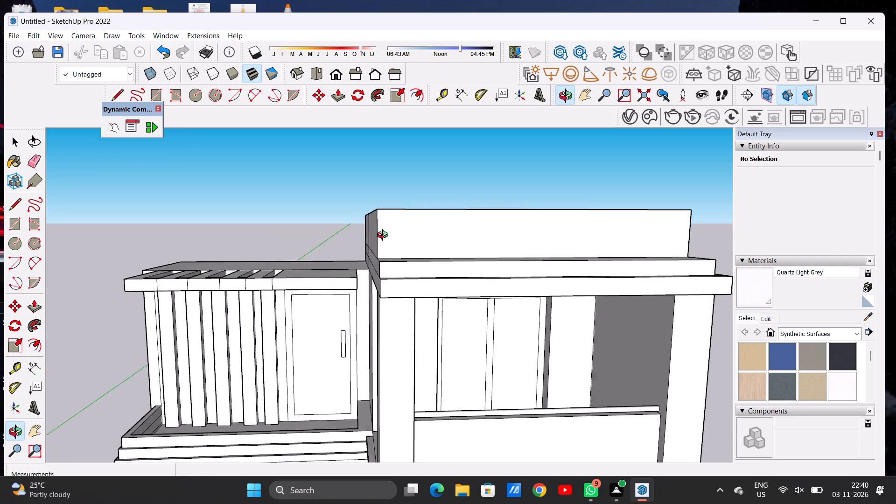
left_click_drag(385, 236, 445, 279)
scroll(441, 279, "up", 7)
scroll(378, 251, "down", 2)
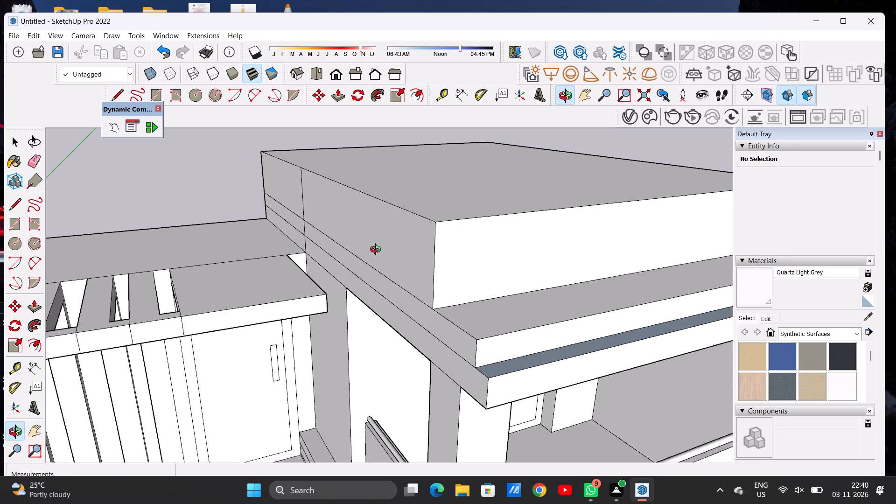
scroll(378, 251, "down", 5)
left_click_drag(394, 256, 386, 284)
scroll(402, 287, "up", 4)
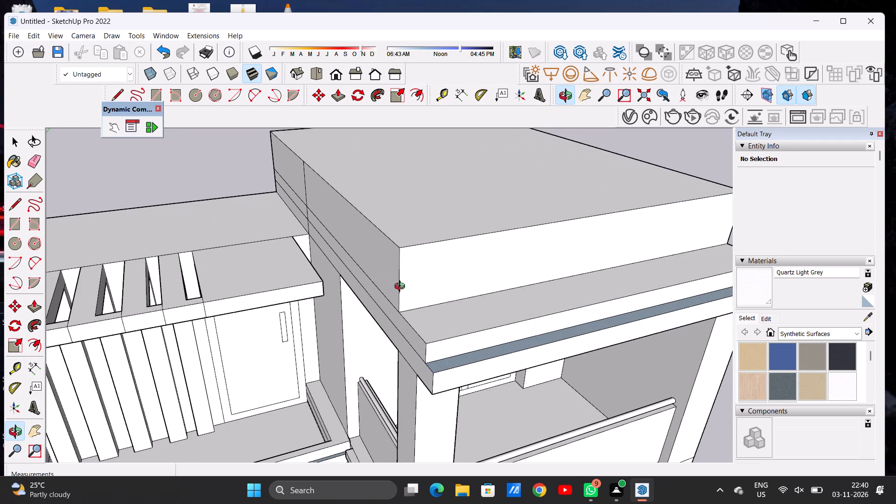
scroll(402, 287, "up", 3)
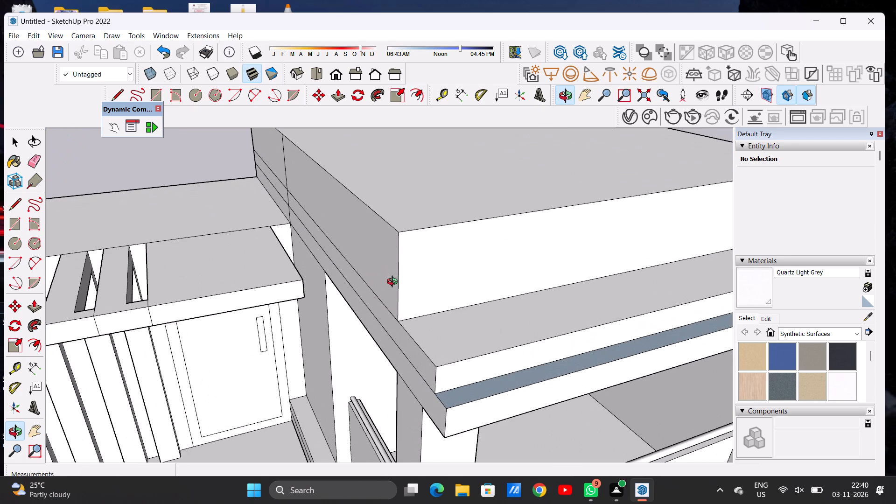
Examine the raised roof block's proportions against the pergola and balconies from both front corners and from the front.
scroll(353, 248, "down", 9)
left_click_drag(423, 245, 453, 235)
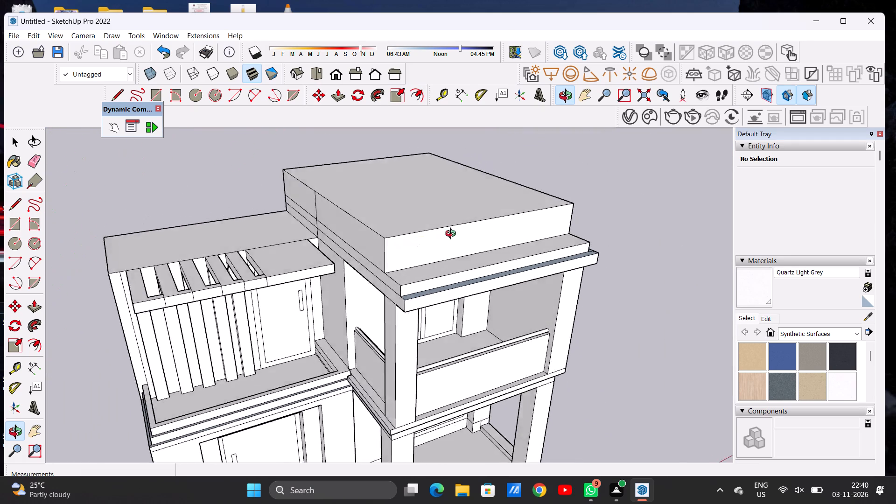
left_click_drag(453, 235, 414, 260)
left_click_drag(407, 261, 295, 242)
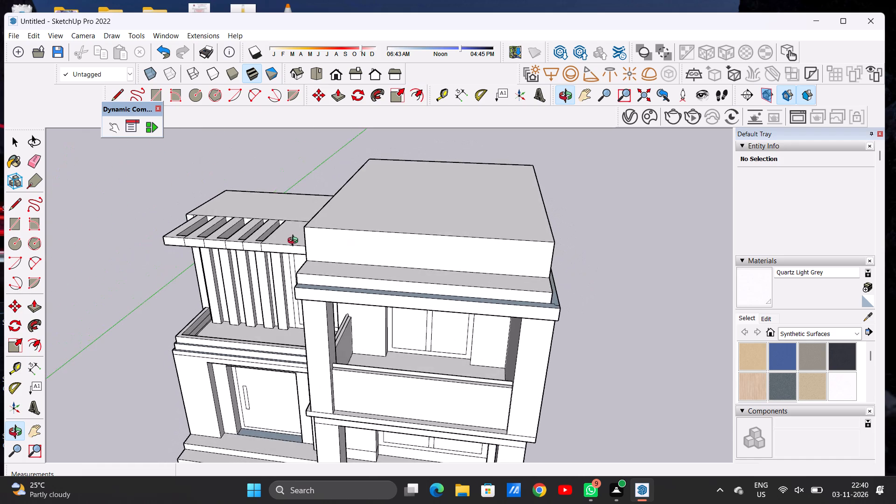
left_click_drag(295, 242, 321, 212)
left_click_drag(327, 219, 339, 236)
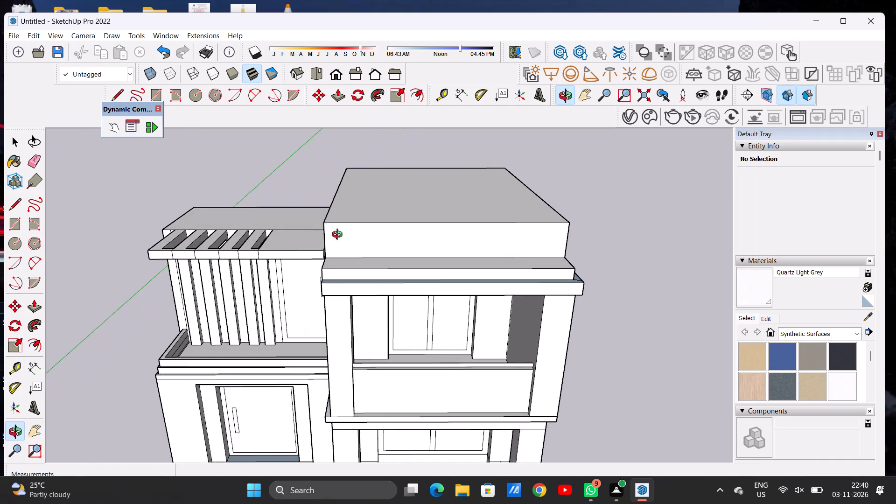
left_click_drag(339, 236, 319, 232)
scroll(321, 259, "down", 10)
left_click_drag(344, 265, 370, 205)
scroll(353, 236, "up", 2)
scroll(353, 236, "down", 1)
scroll(353, 236, "up", 4)
left_click_drag(343, 232, 335, 265)
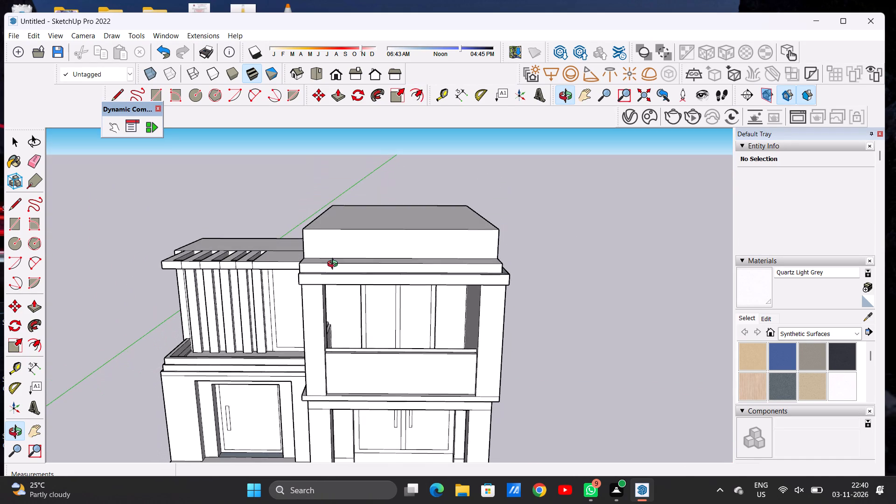
left_click_drag(335, 265, 340, 286)
Push/Pull the raised block's top face up about 9" as a separate cap layer.
scroll(319, 243, "up", 7)
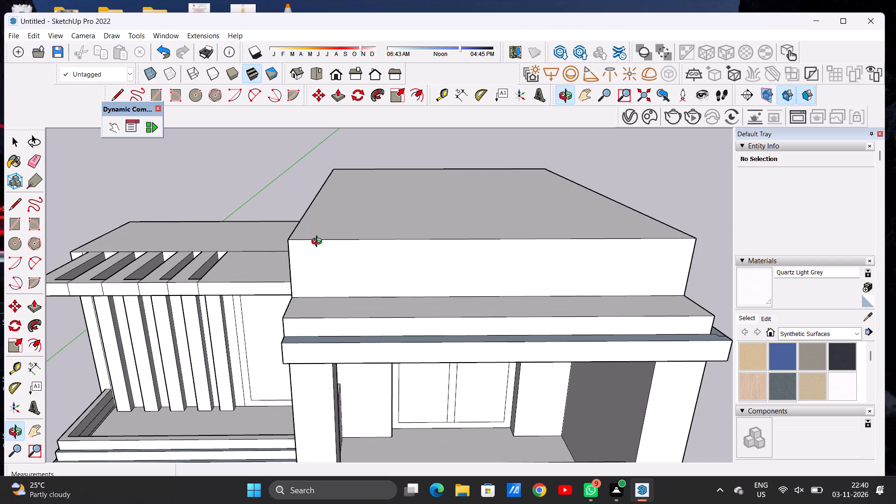
key("p")
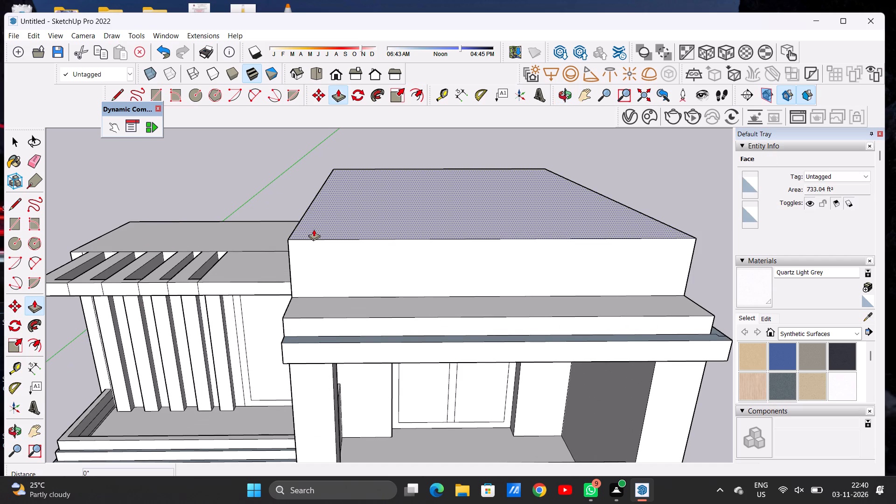
left_click(314, 229)
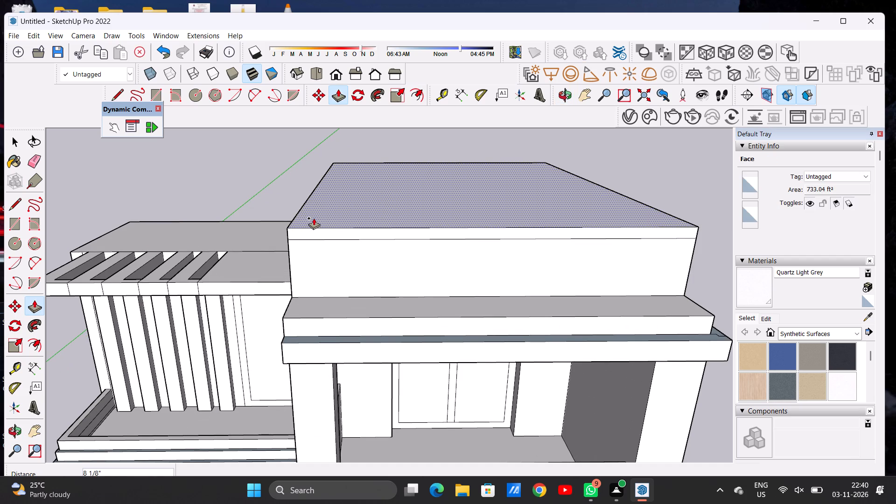
left_click(314, 217)
key("space")
Erase the short vertical edge dividing the cap layer's pergola-side face.
key("o")
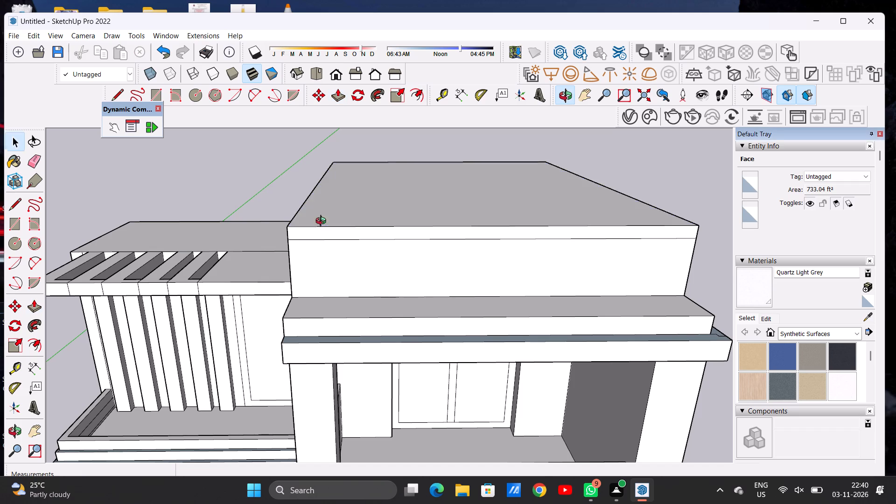
scroll(358, 232, "down", 4)
scroll(361, 237, "up", 1)
scroll(361, 237, "down", 1)
scroll(361, 237, "up", 1)
scroll(361, 238, "down", 2)
left_click_drag(342, 250, 427, 253)
scroll(371, 243, "up", 5)
scroll(419, 240, "down", 5)
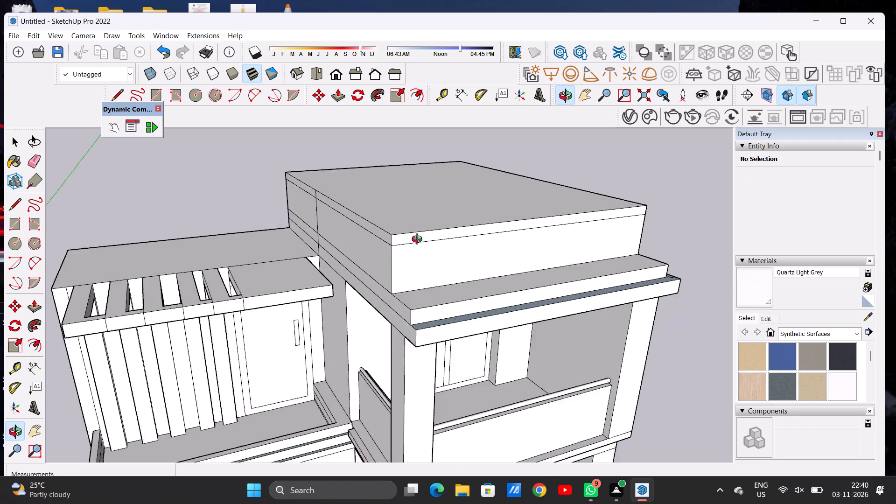
scroll(419, 240, "down", 3)
scroll(363, 220, "up", 20)
scroll(363, 220, "up", 1)
key("e")
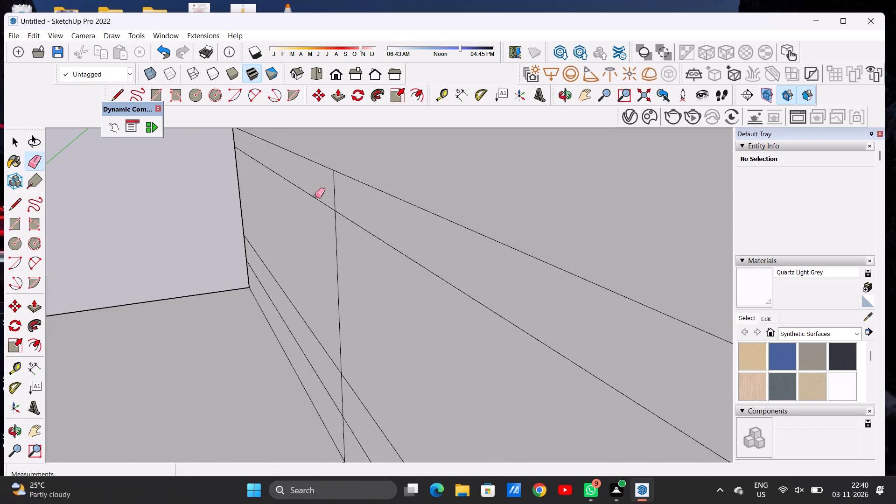
left_click_drag(328, 183, 339, 192)
scroll(315, 212, "down", 20)
scroll(315, 212, "down", 5)
key("space")
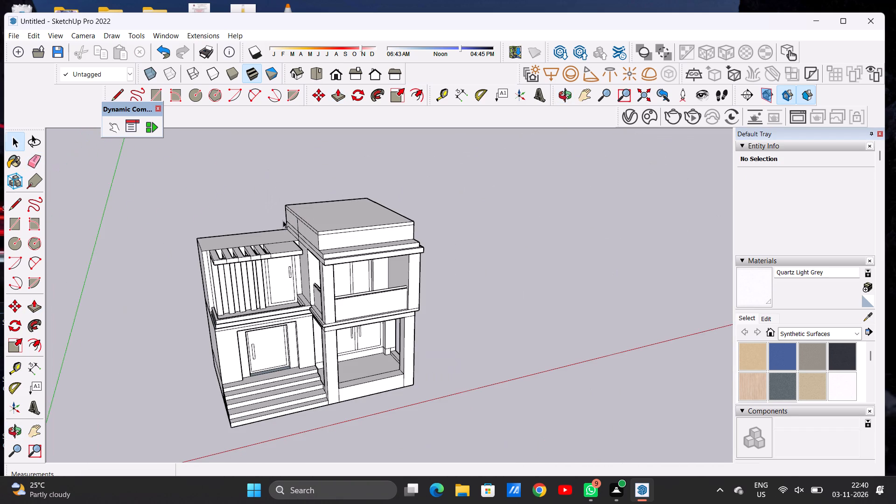
Push/Pull the cap layer's pergola-side face outward about 7" to form an overhang.
scroll(304, 236, "up", 15)
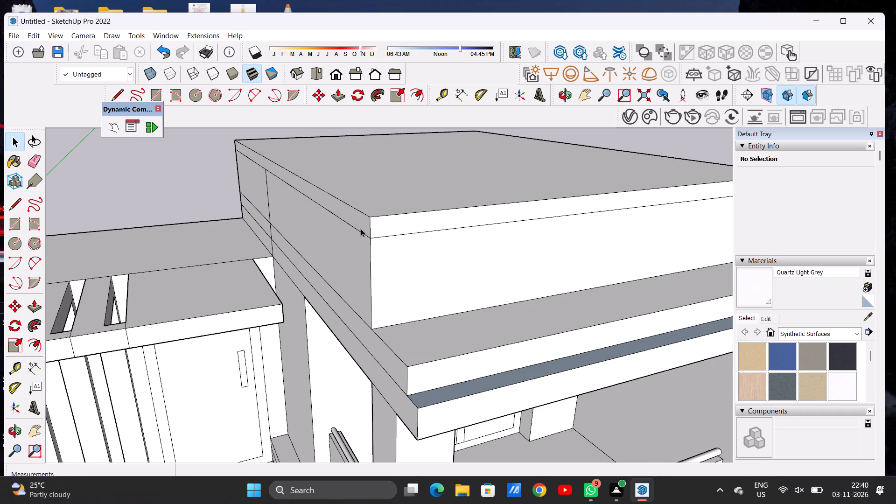
key("p")
scroll(364, 219, "up", 6)
left_click(365, 219)
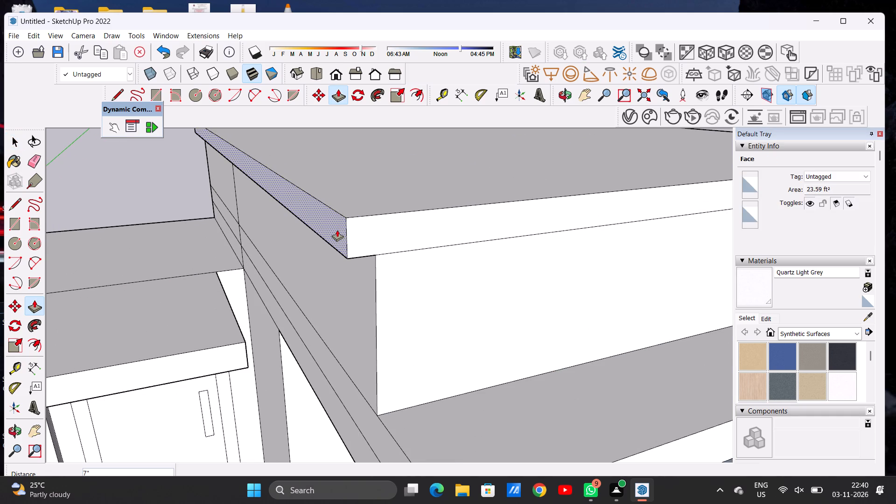
left_click(337, 230)
Push/Pull the cap layer's front face outward to overhang the raised block.
scroll(331, 221, "down", 8)
left_click(351, 224)
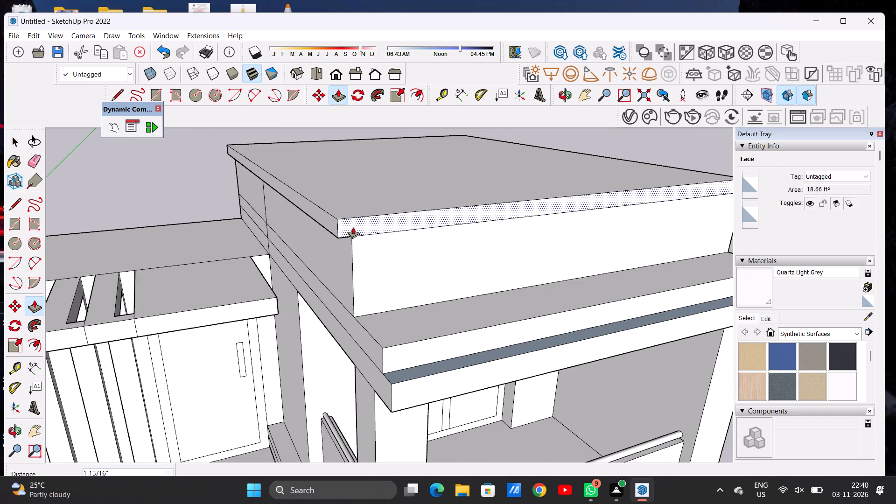
left_click(357, 235)
scroll(319, 230, "down", 10)
key("space")
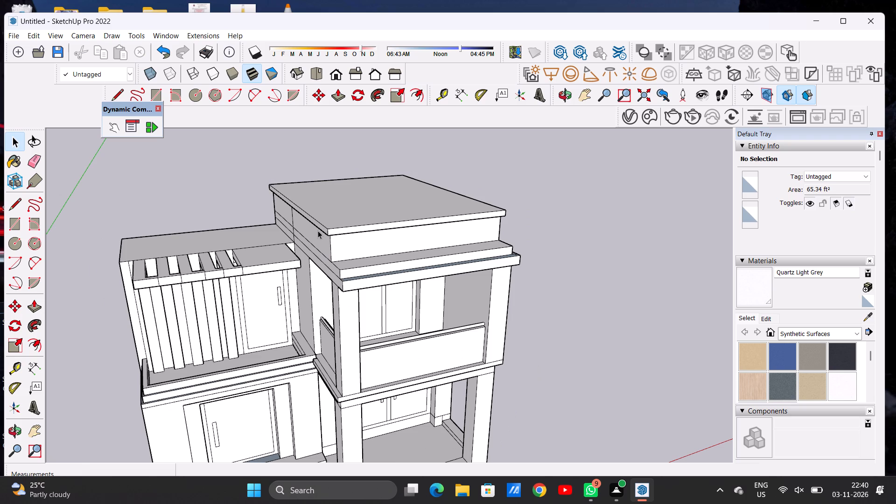
Push/Pull the cap layer's outer side face, opposite the pergola, outward about 11 7/8".
key("o")
left_click_drag(436, 233, 294, 233)
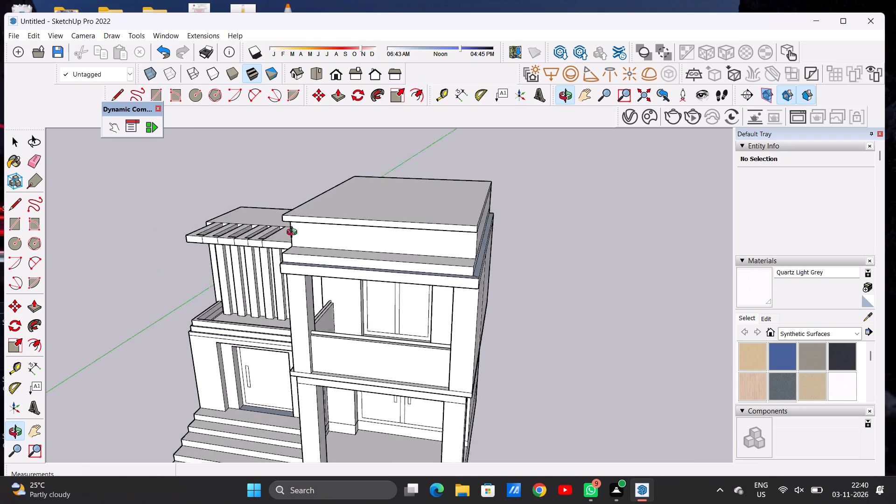
left_click_drag(294, 233, 225, 254)
scroll(448, 253, "up", 13)
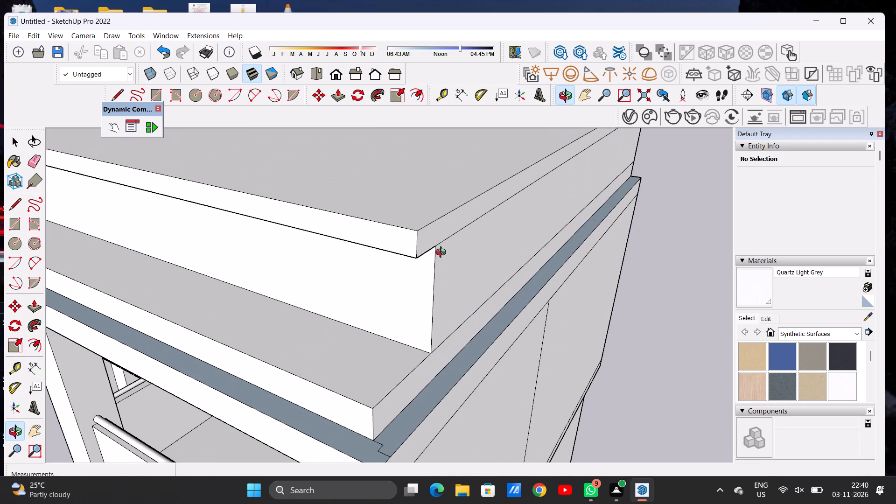
key("p")
left_click(419, 238)
left_click(450, 257)
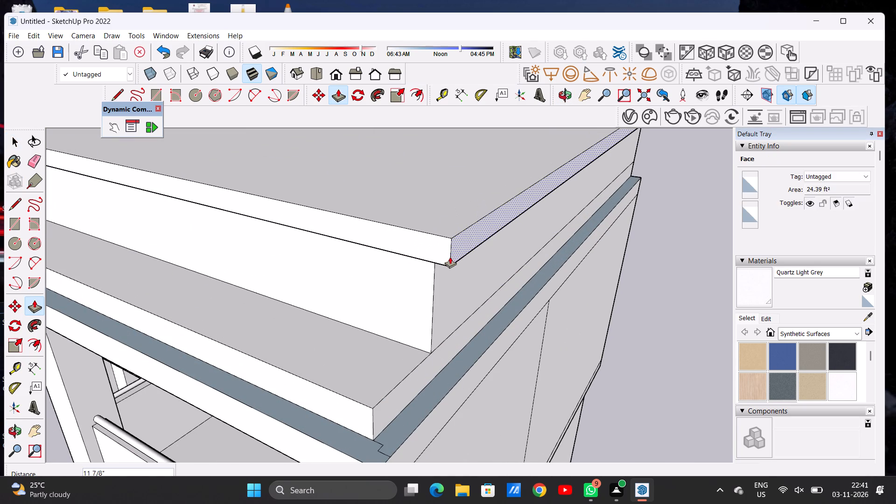
Examine the overhanging roof cap and the whole front elevation of the house.
key("space")
type("O")
scroll(420, 272, "down", 10)
scroll(455, 285, "up", 1)
scroll(460, 285, "down", 4)
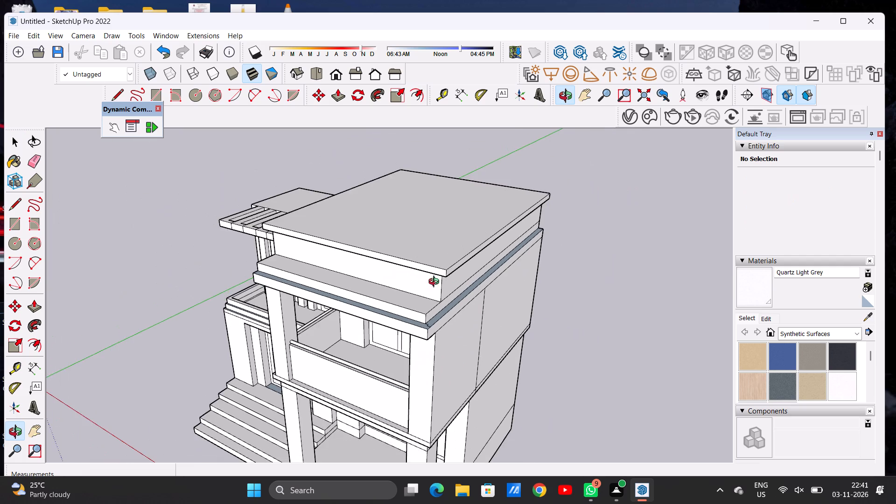
left_click_drag(430, 281, 547, 220)
scroll(497, 248, "down", 1)
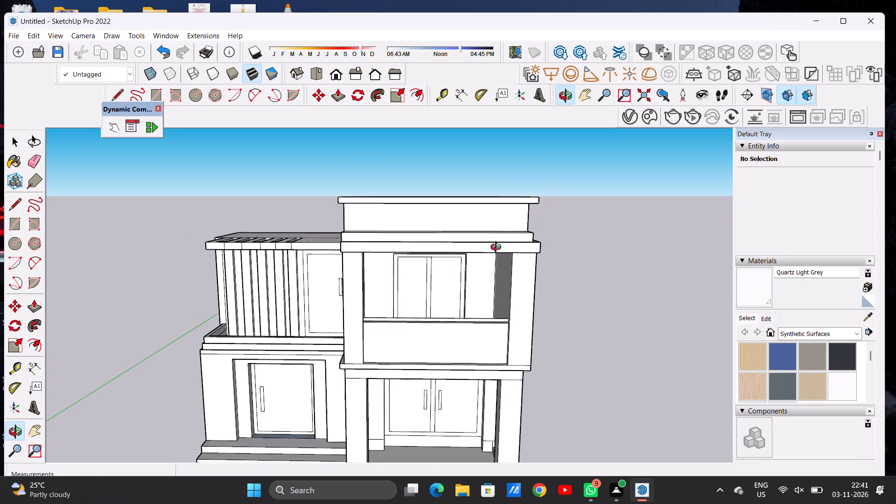
scroll(498, 248, "down", 5)
left_click_drag(437, 249, 446, 245)
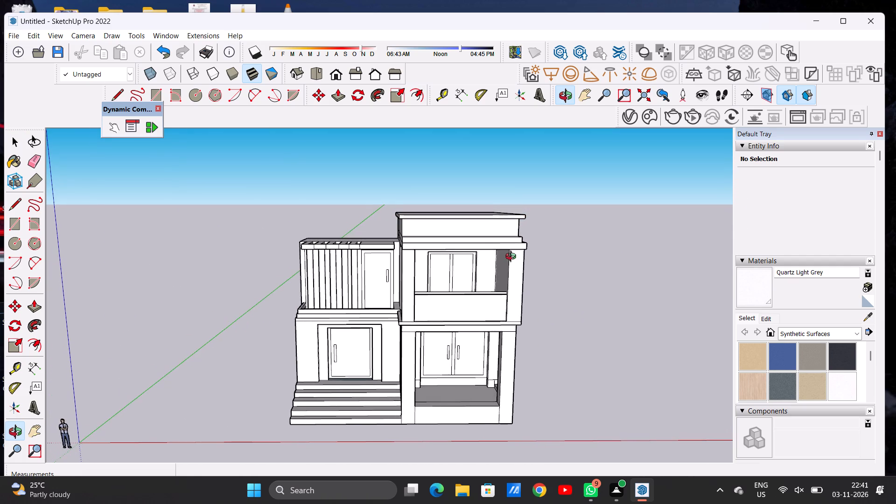
scroll(515, 258, "down", 6)
left_click_drag(455, 272, 446, 267)
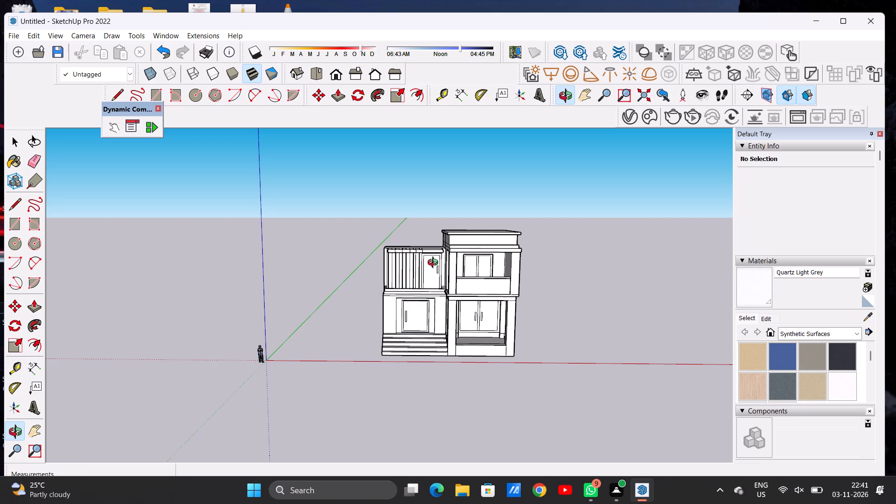
Examine the balcony pergola and the flat roof behind it from the front and above.
scroll(420, 256, "up", 1)
scroll(420, 256, "down", 1)
scroll(420, 256, "up", 3)
scroll(420, 256, "down", 1)
scroll(420, 256, "up", 2)
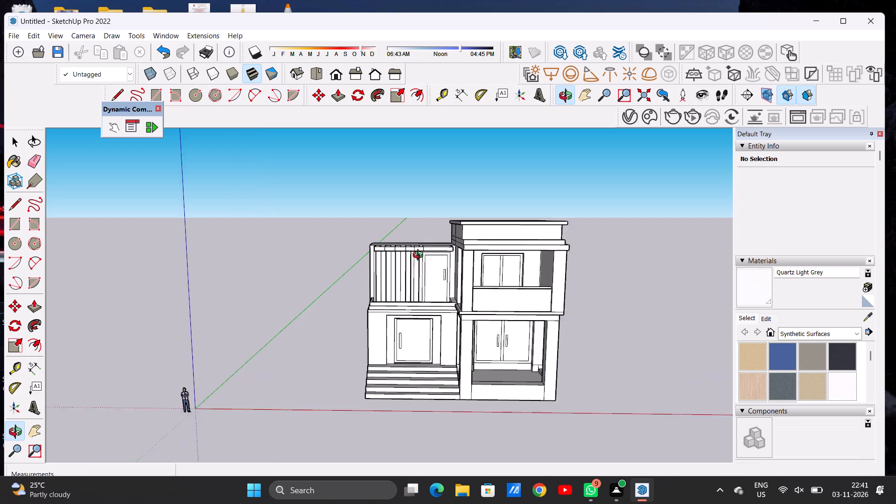
scroll(420, 256, "up", 3)
scroll(428, 261, "down", 1)
scroll(428, 261, "up", 3)
left_click_drag(402, 235, 420, 311)
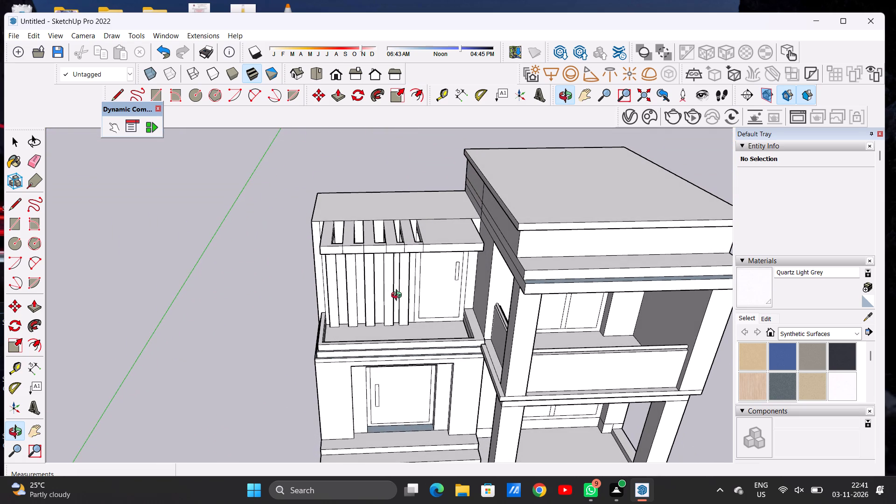
scroll(394, 299, "down", 2)
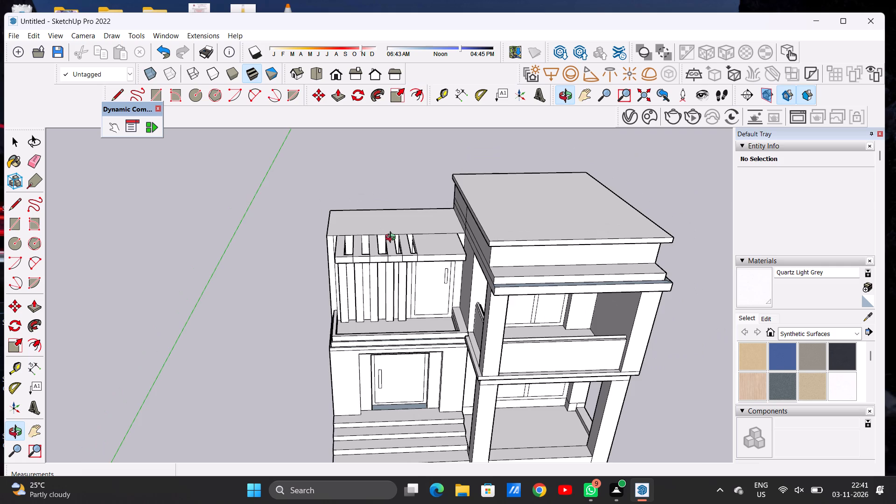
scroll(392, 237, "up", 9)
left_click_drag(446, 218, 450, 259)
left_click_drag(450, 259, 446, 245)
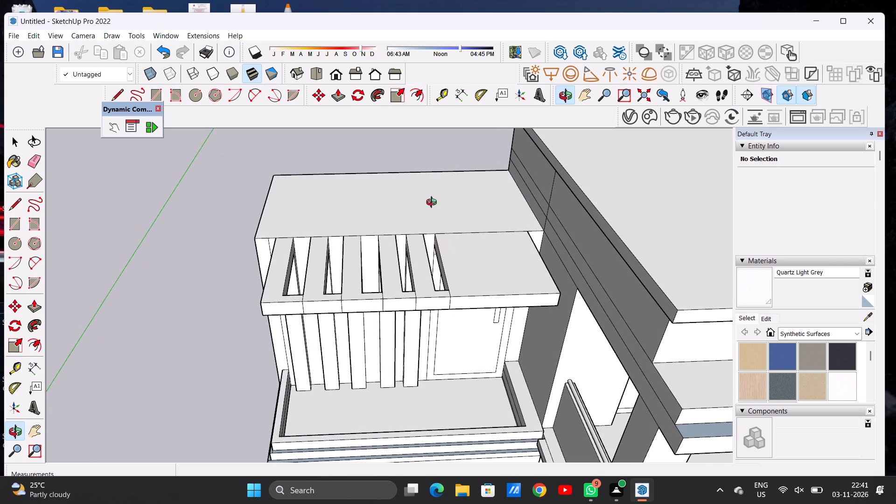
scroll(444, 222, "down", 4)
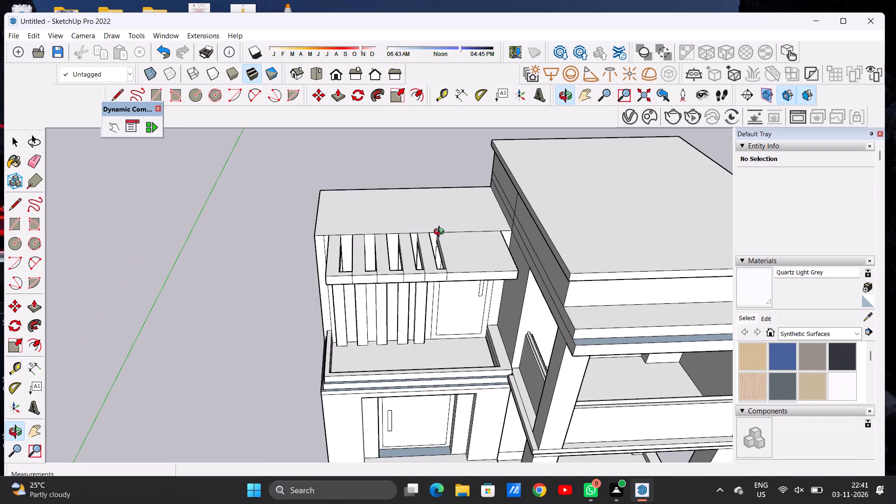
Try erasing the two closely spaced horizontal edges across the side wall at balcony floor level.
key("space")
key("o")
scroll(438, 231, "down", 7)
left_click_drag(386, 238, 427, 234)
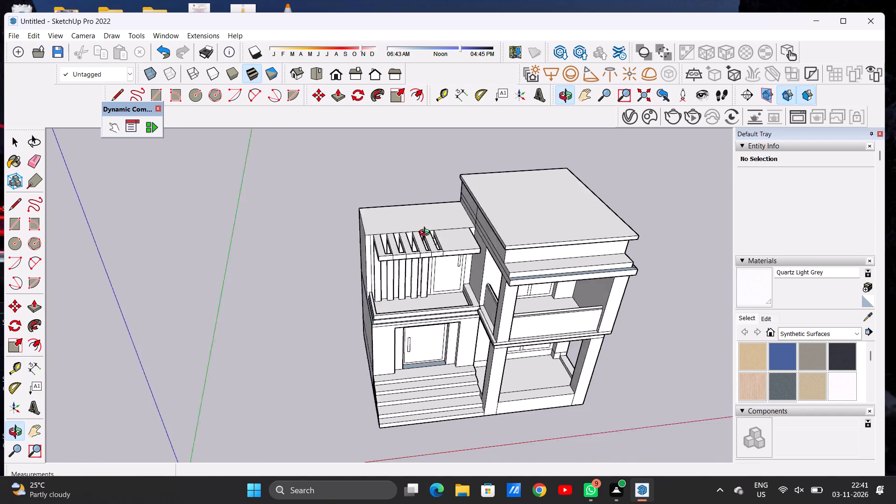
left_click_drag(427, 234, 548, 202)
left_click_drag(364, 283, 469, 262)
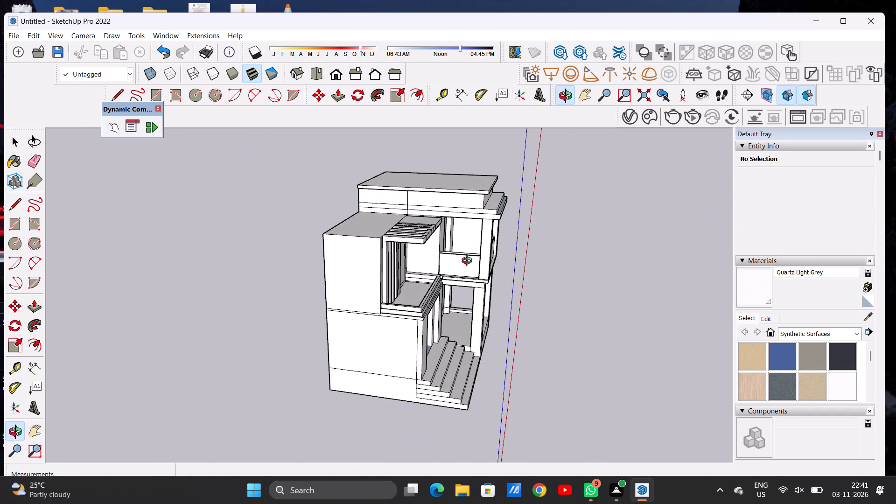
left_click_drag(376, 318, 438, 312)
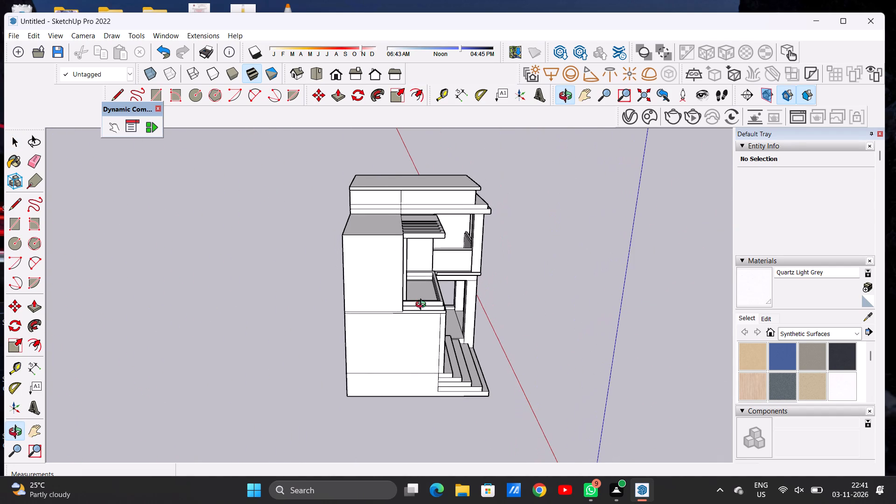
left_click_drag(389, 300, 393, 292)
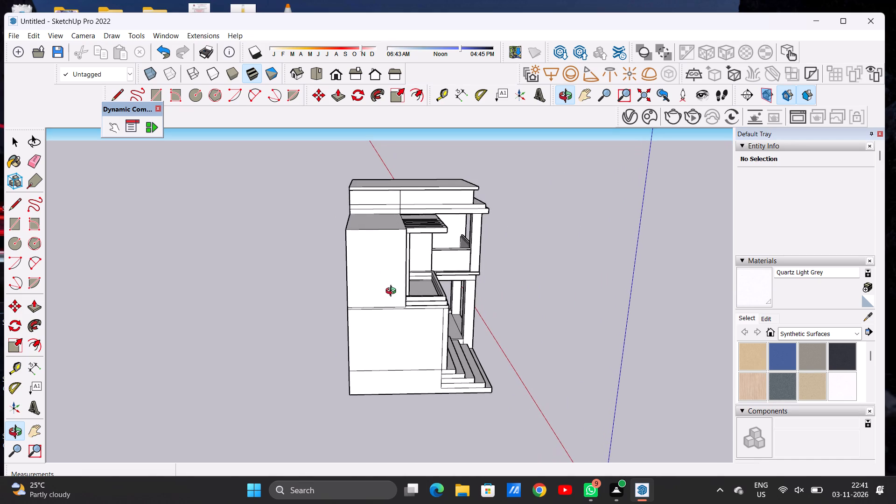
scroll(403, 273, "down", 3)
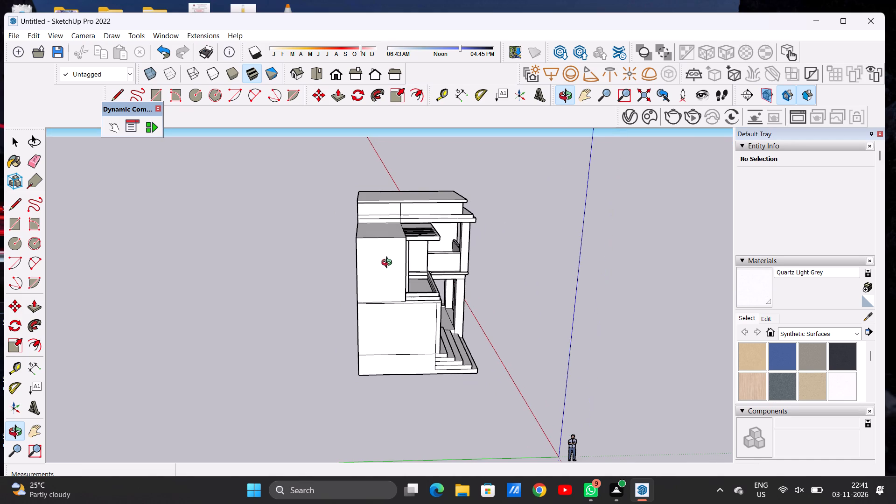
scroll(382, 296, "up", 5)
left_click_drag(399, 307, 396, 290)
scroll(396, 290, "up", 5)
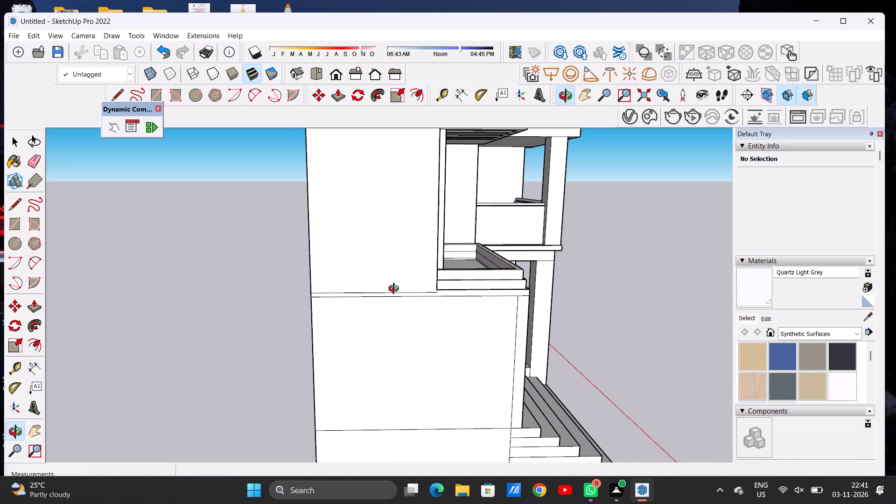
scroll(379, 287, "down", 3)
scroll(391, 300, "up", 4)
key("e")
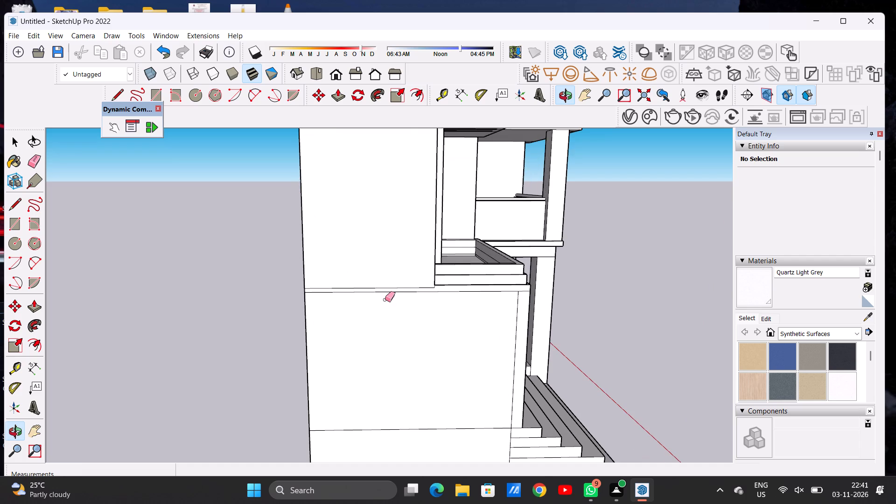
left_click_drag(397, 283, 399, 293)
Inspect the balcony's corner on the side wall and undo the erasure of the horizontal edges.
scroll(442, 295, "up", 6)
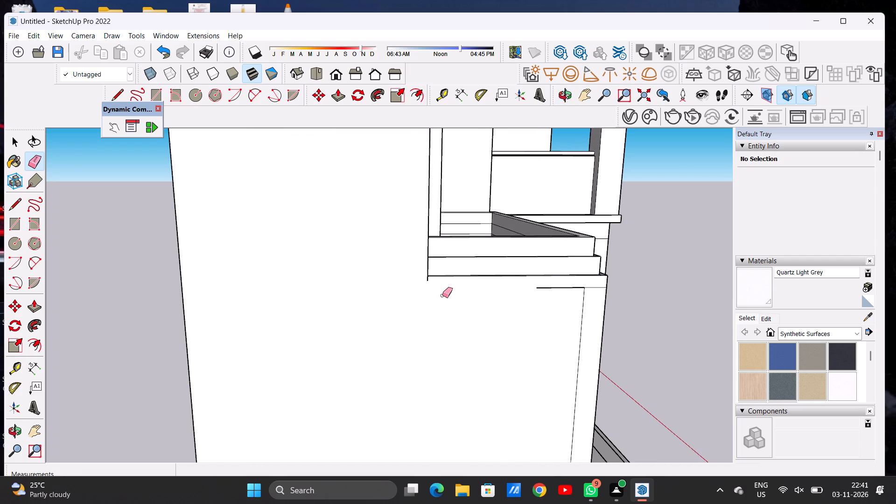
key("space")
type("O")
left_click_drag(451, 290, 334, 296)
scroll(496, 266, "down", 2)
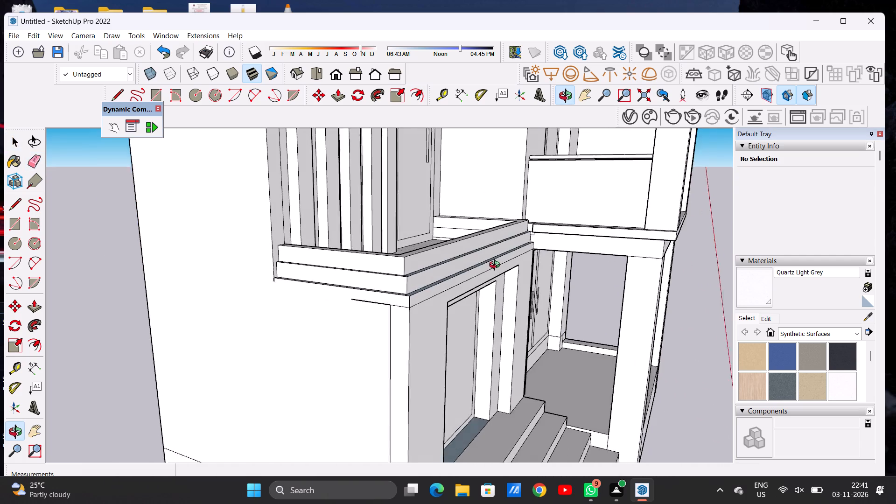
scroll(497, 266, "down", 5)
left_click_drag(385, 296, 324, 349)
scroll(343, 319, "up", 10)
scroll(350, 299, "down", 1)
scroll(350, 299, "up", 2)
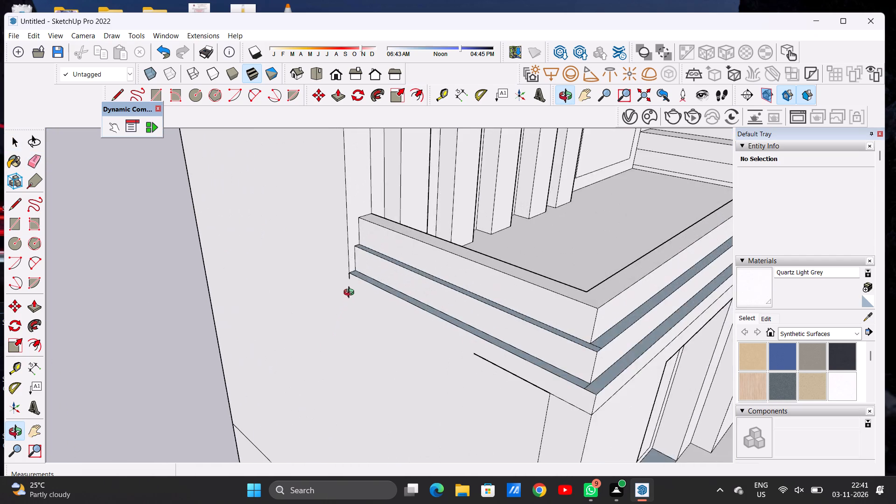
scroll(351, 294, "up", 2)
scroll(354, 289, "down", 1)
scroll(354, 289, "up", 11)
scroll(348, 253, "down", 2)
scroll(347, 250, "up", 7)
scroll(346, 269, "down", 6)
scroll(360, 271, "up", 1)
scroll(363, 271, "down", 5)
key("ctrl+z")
Draw a vertical line about 4 11/16" long from the balcony's rear side corner down to the lower horizontal edge.
scroll(372, 266, "down", 14)
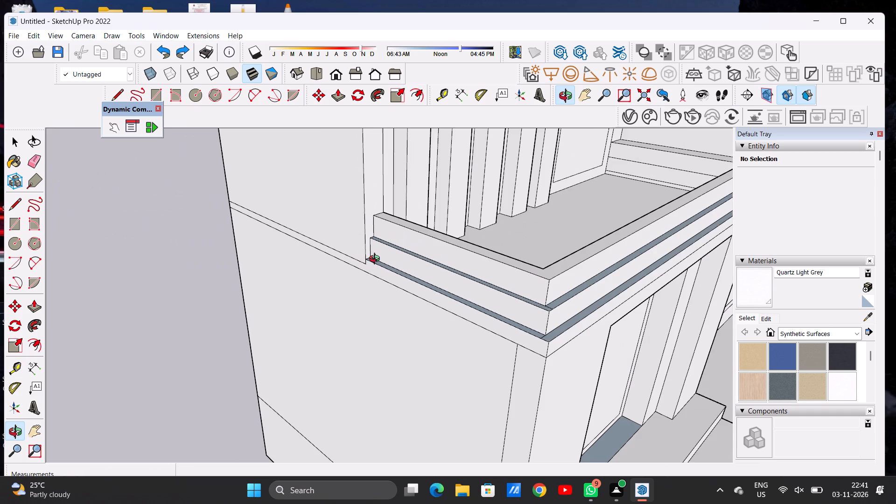
key("l")
scroll(351, 290, "up", 1)
scroll(351, 290, "down", 1)
scroll(351, 290, "up", 9)
scroll(386, 243, "down", 1)
scroll(385, 243, "up", 7)
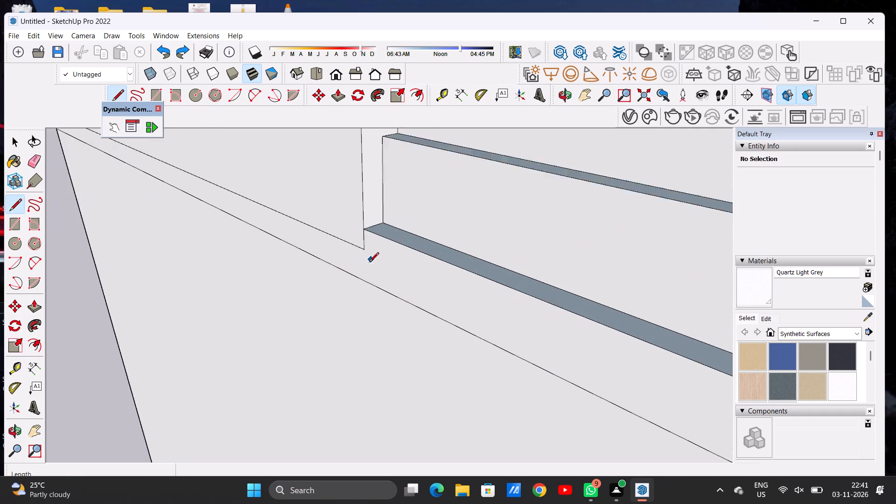
scroll(369, 263, "up", 2)
left_click(362, 247)
left_click(364, 285)
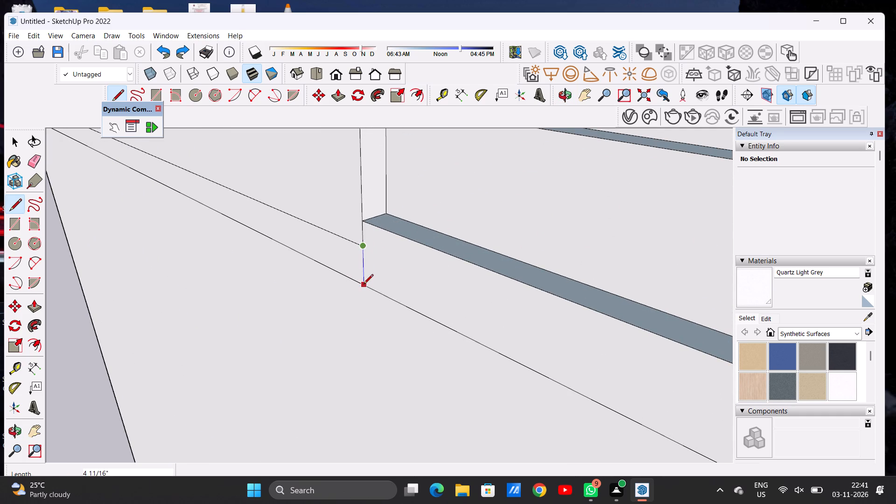
Erase the two horizontal edges on the side wall behind the new vertical line, keeping the balcony band's outline.
key("space")
type("E")
left_click_drag(332, 224, 328, 233)
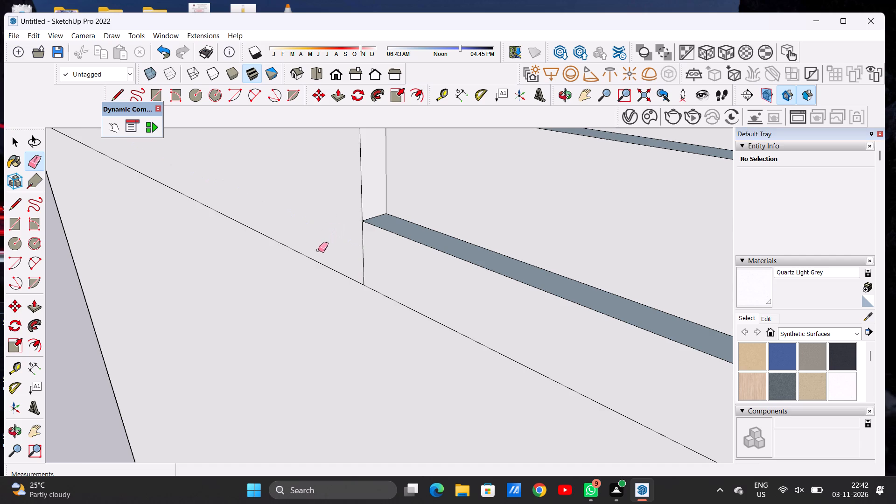
left_click_drag(317, 257, 316, 269)
scroll(361, 283, "down", 2)
scroll(367, 284, "up", 1)
scroll(370, 285, "down", 20)
scroll(370, 285, "down", 4)
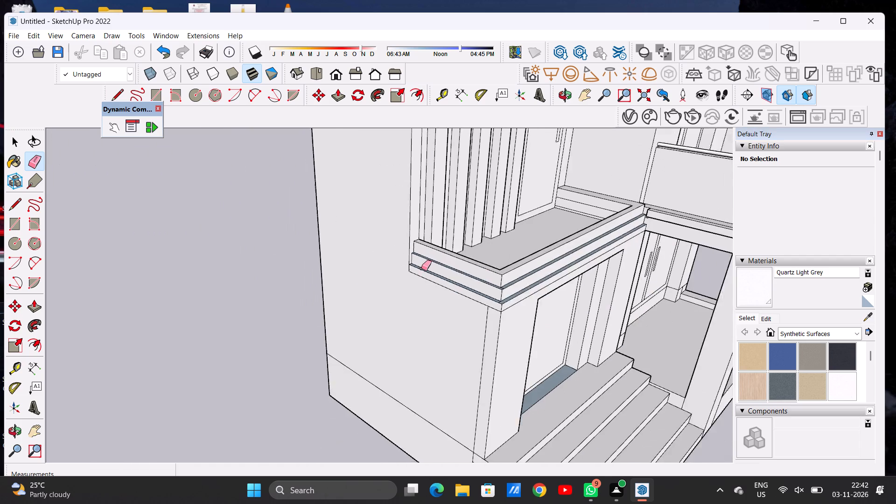
scroll(421, 268, "down", 2)
key("space")
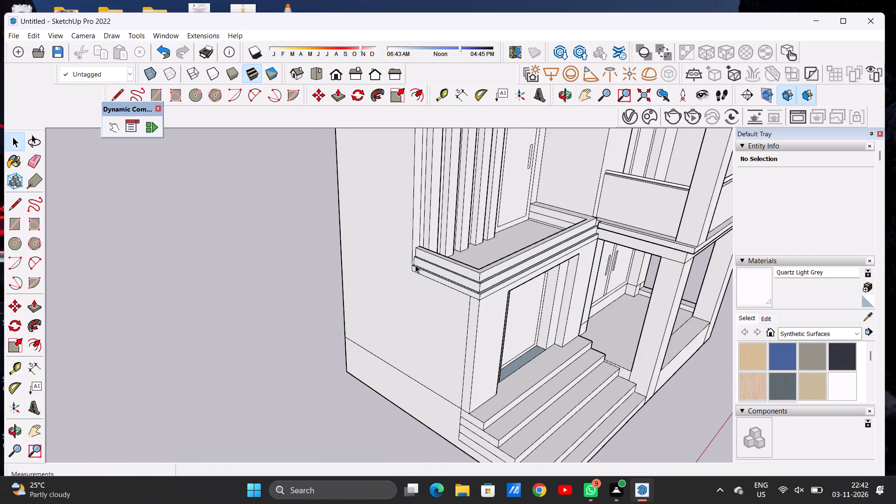
Examine the cleaned side wall and the whole house from the side and front.
key("o")
left_click_drag(374, 278, 544, 258)
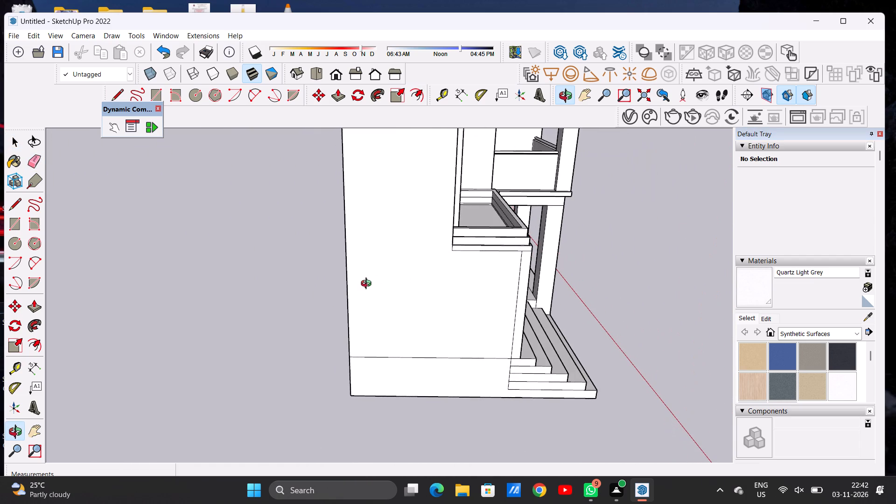
scroll(368, 287, "down", 7)
left_click_drag(391, 293, 392, 257)
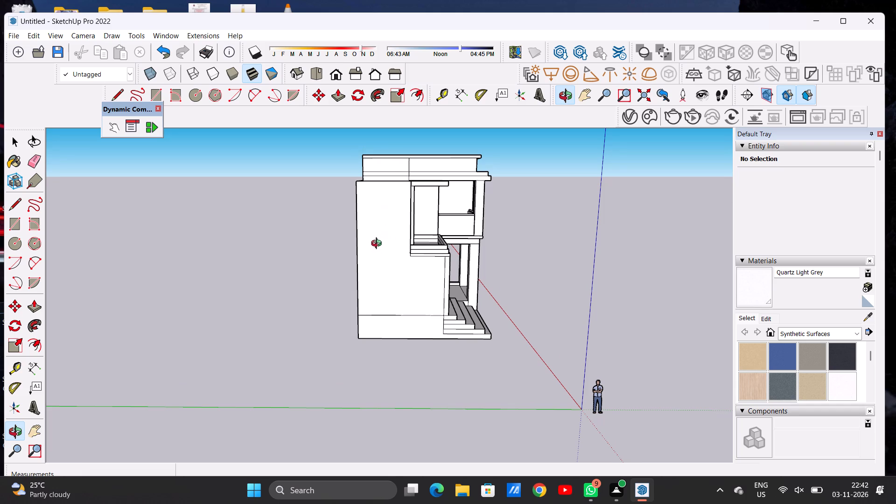
scroll(379, 260, "down", 4)
left_click_drag(416, 251, 297, 259)
left_click_drag(383, 234, 277, 255)
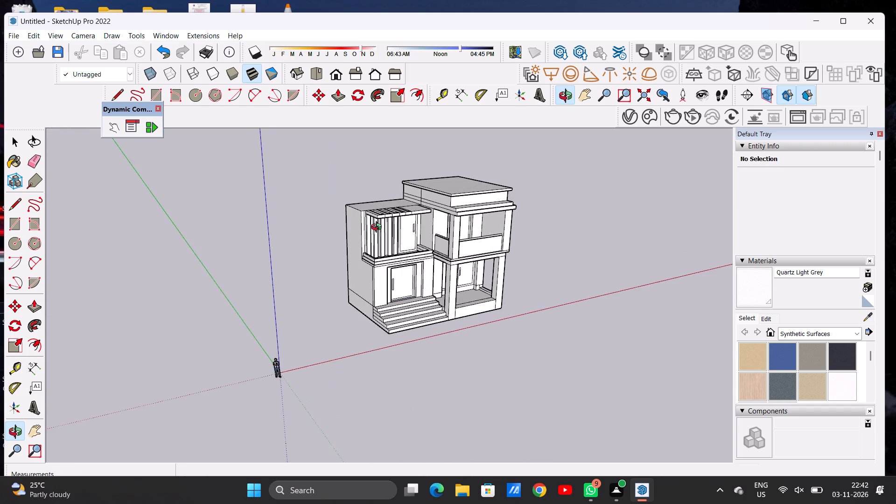
left_click_drag(375, 229, 298, 270)
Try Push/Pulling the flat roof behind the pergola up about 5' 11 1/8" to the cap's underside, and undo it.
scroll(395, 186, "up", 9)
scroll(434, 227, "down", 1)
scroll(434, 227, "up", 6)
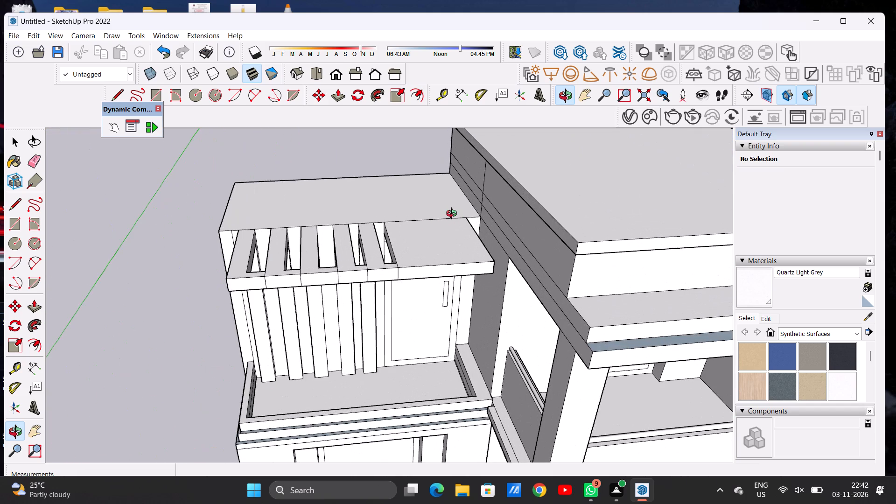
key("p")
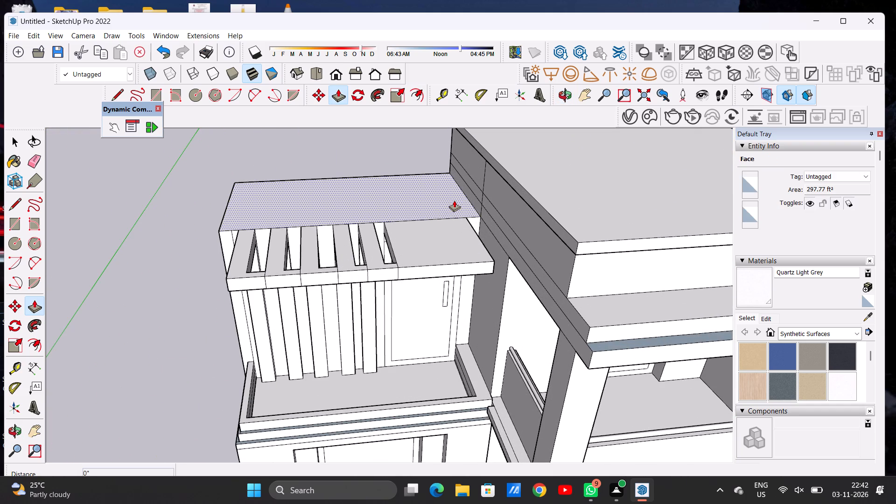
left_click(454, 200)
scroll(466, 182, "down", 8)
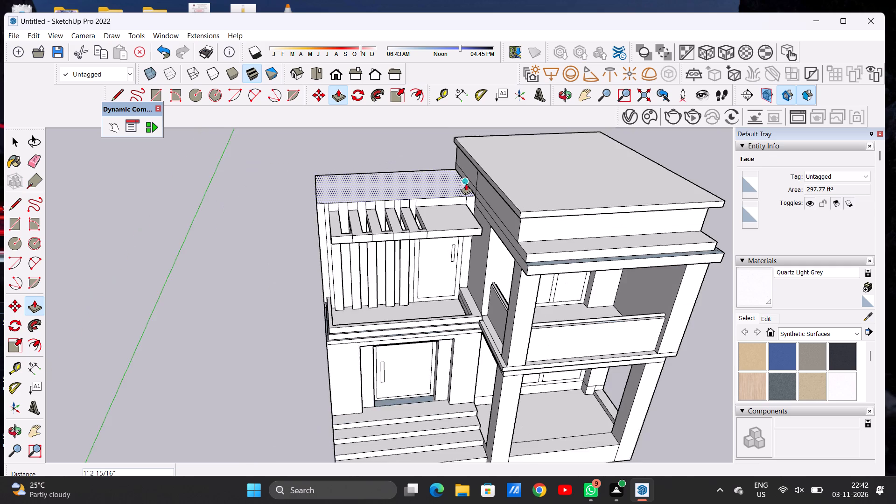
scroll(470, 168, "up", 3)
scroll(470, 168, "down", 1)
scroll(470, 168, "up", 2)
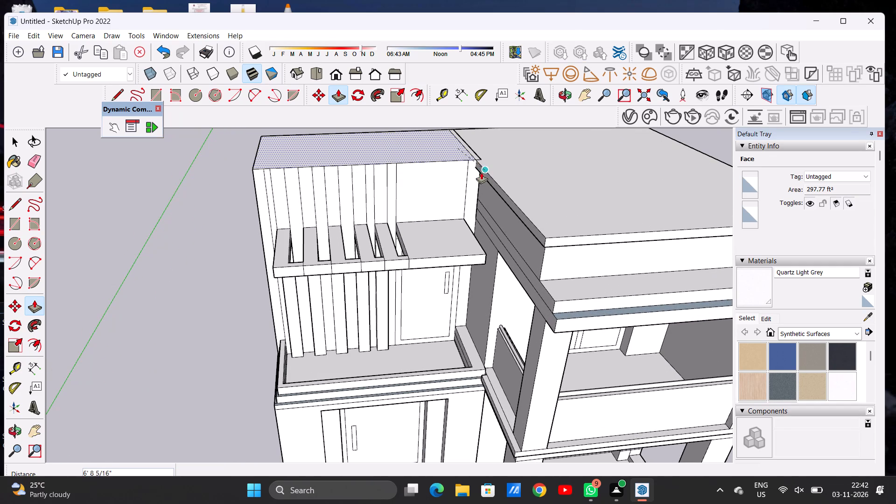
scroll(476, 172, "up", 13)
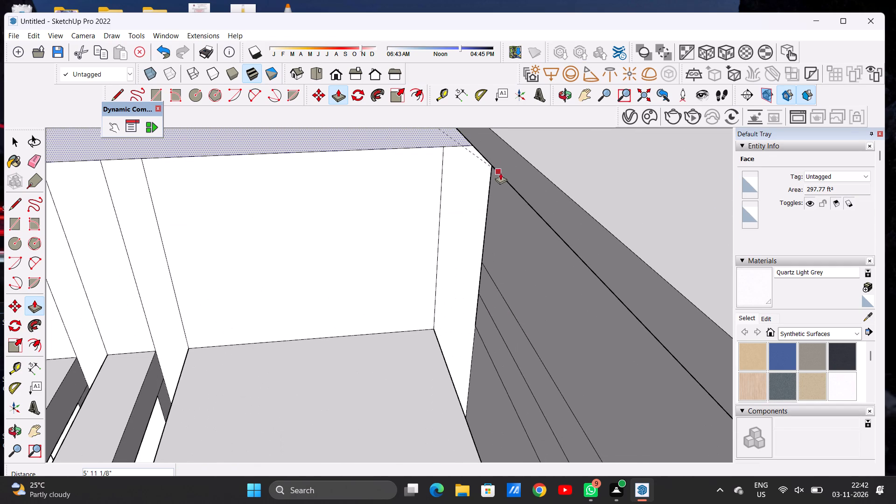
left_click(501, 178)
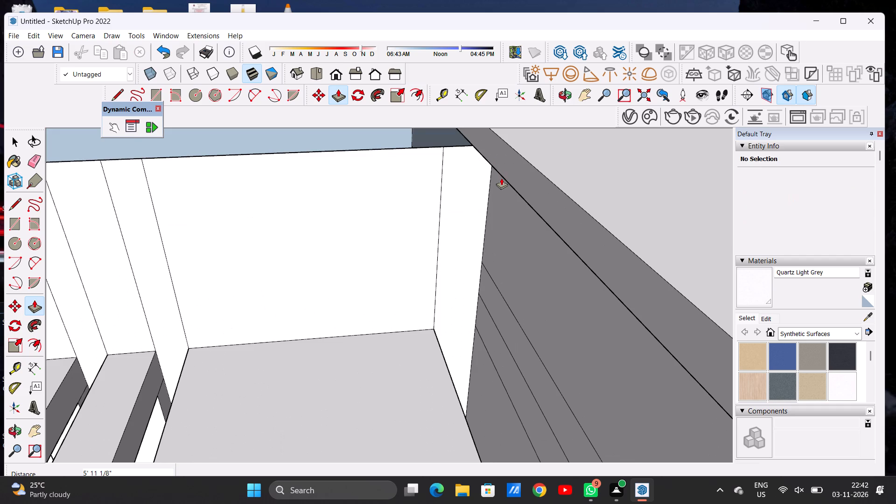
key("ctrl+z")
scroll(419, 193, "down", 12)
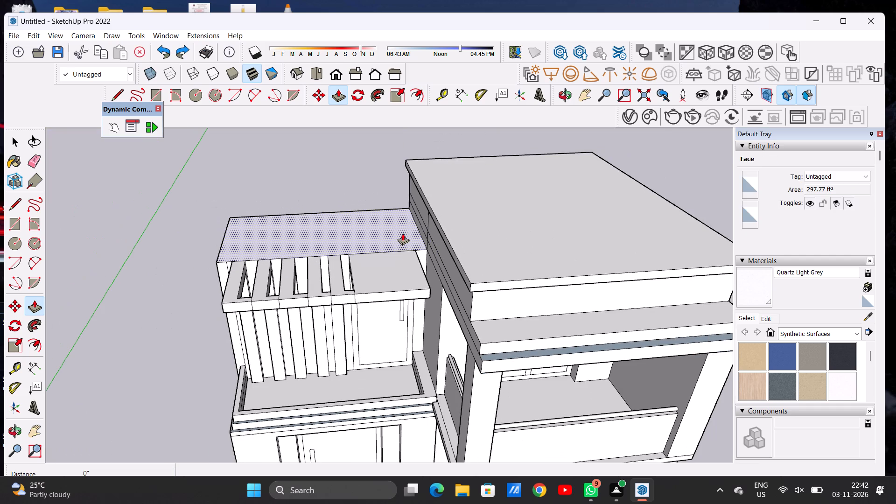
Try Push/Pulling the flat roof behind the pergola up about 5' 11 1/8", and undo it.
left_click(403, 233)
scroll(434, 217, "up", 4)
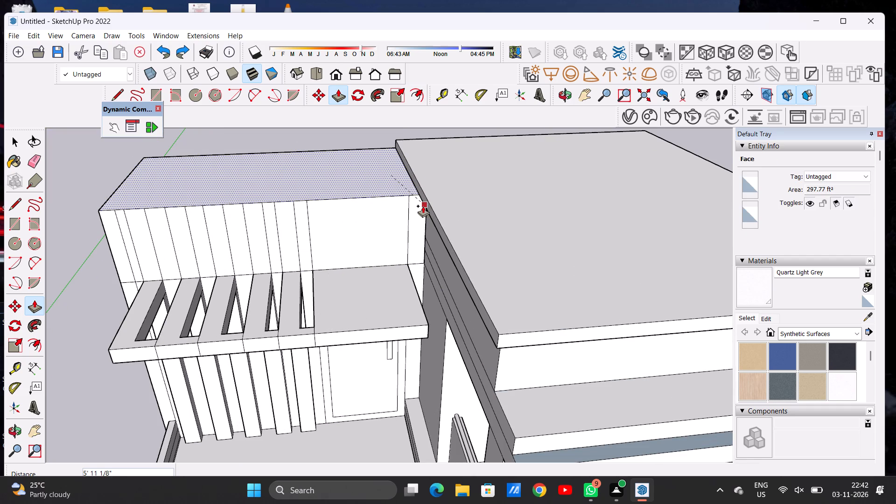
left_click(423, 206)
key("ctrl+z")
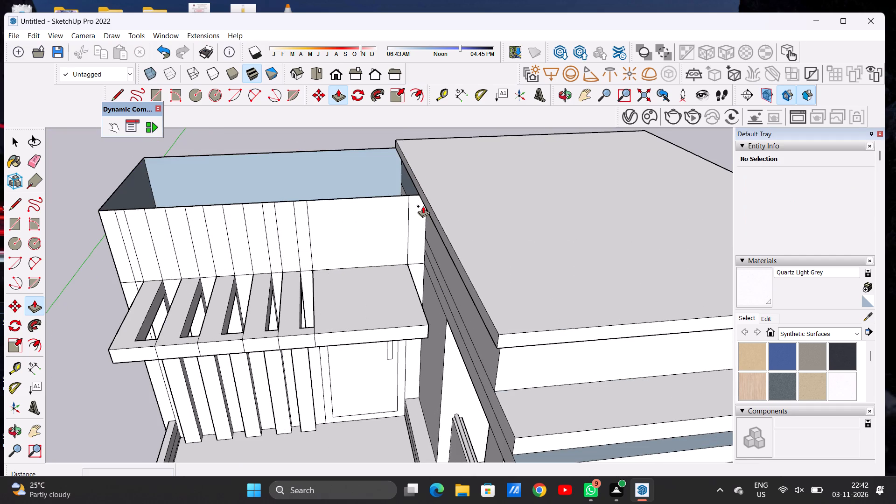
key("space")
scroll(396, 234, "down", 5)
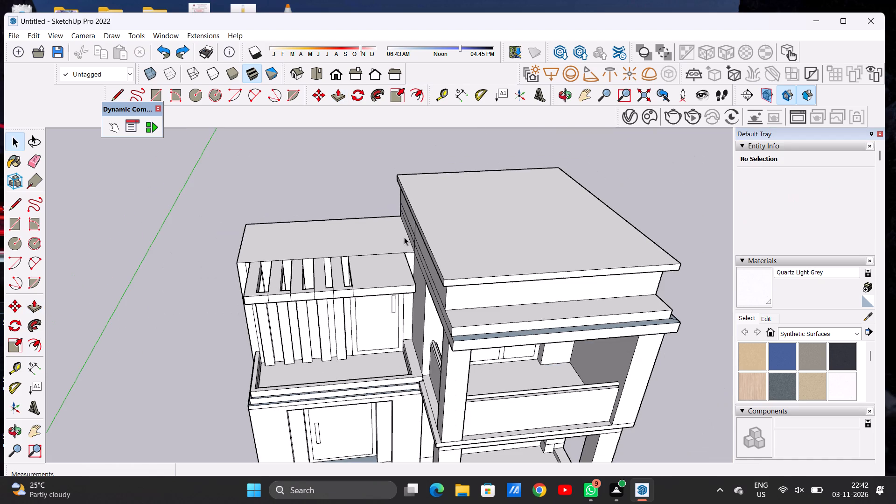
Push/Pull the flat roof behind the pergola up about 5' 6 1/2", to just below the overhanging cap of the main block.
key("o")
left_click_drag(401, 250, 533, 248)
scroll(389, 231, "up", 2)
scroll(385, 231, "down", 1)
scroll(384, 232, "up", 3)
left_click_drag(340, 237, 502, 250)
left_click_drag(332, 269, 425, 270)
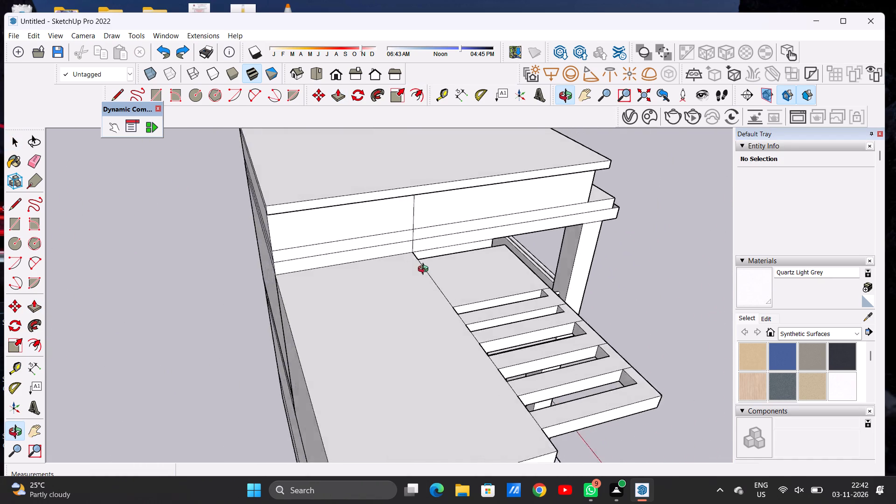
left_click_drag(425, 270, 525, 247)
scroll(381, 267, "up", 3)
scroll(350, 269, "down", 7)
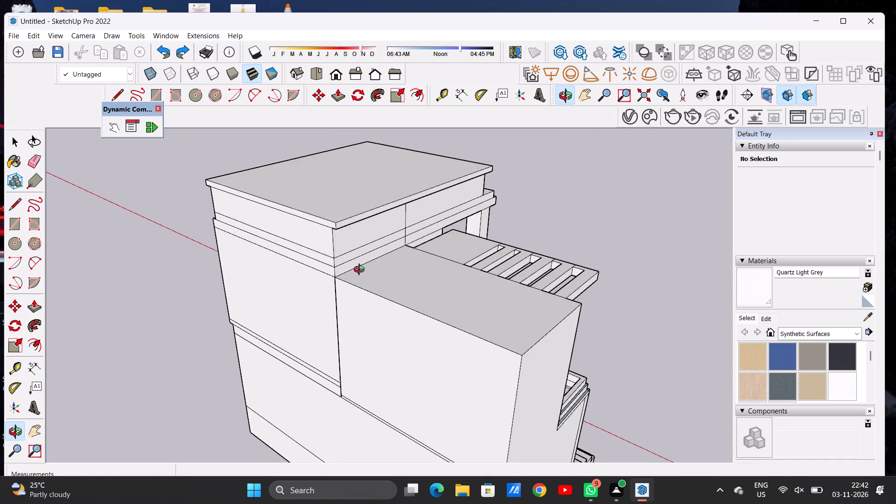
left_click_drag(361, 271, 423, 227)
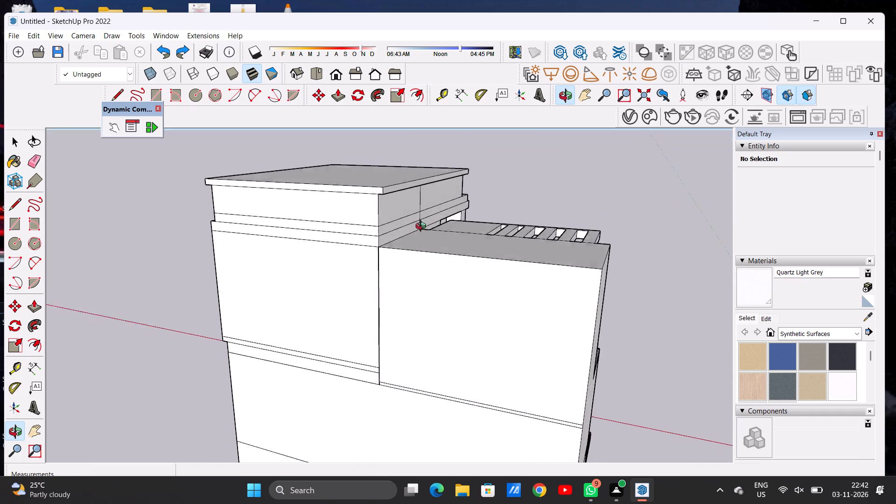
left_click_drag(423, 227, 455, 238)
scroll(441, 250, "up", 5)
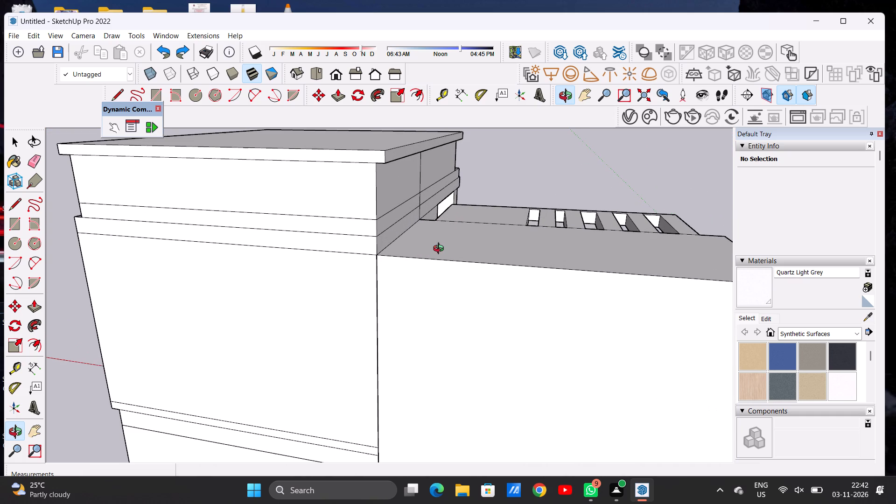
key("p")
left_click(400, 249)
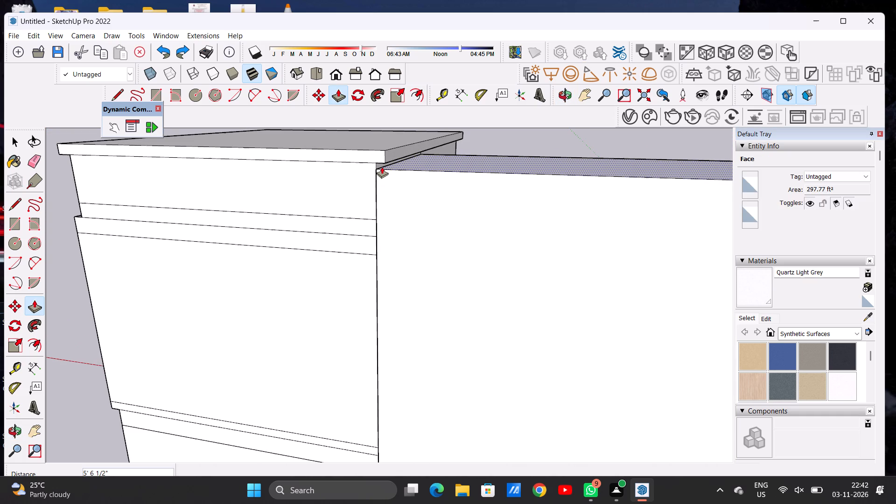
left_click(382, 167)
key("space")
Examine the raised roof block from the rear, the side and the front corner of the house.
type("O")
left_click_drag(448, 202, 325, 214)
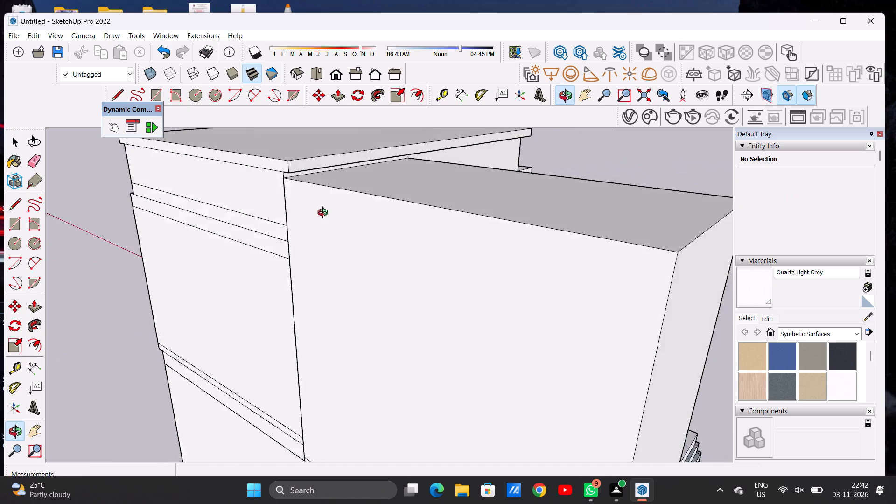
left_click_drag(325, 214, 312, 215)
scroll(436, 239, "down", 3)
scroll(437, 240, "up", 1)
scroll(437, 240, "down", 4)
scroll(437, 240, "up", 1)
scroll(440, 231, "down", 7)
scroll(440, 238, "up", 1)
scroll(434, 239, "down", 7)
left_click_drag(482, 236, 473, 238)
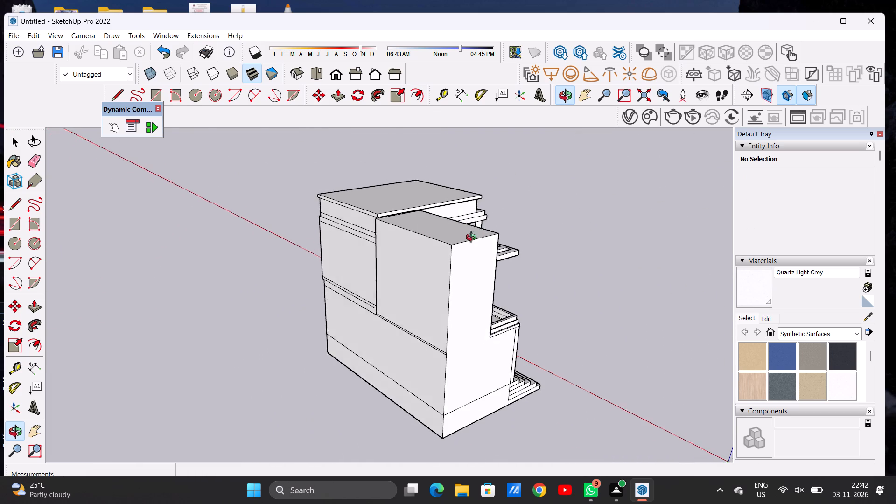
left_click_drag(473, 238, 297, 214)
left_click_drag(423, 223, 395, 224)
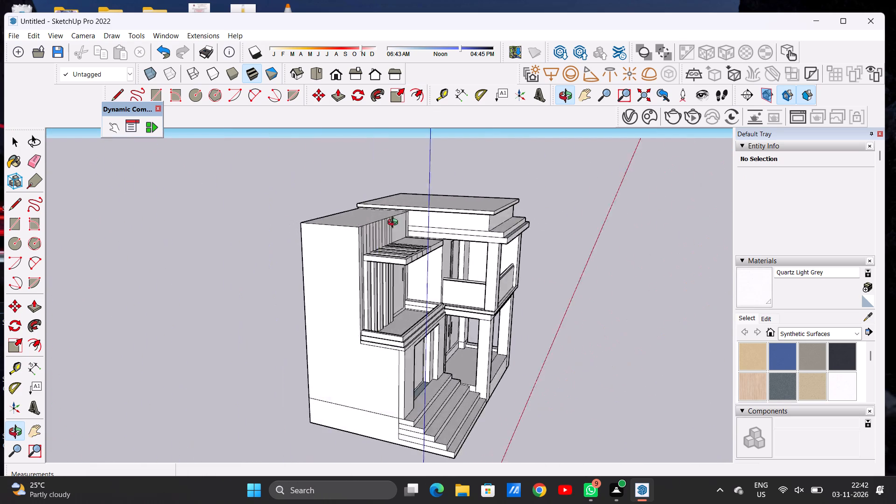
left_click_drag(395, 224, 405, 227)
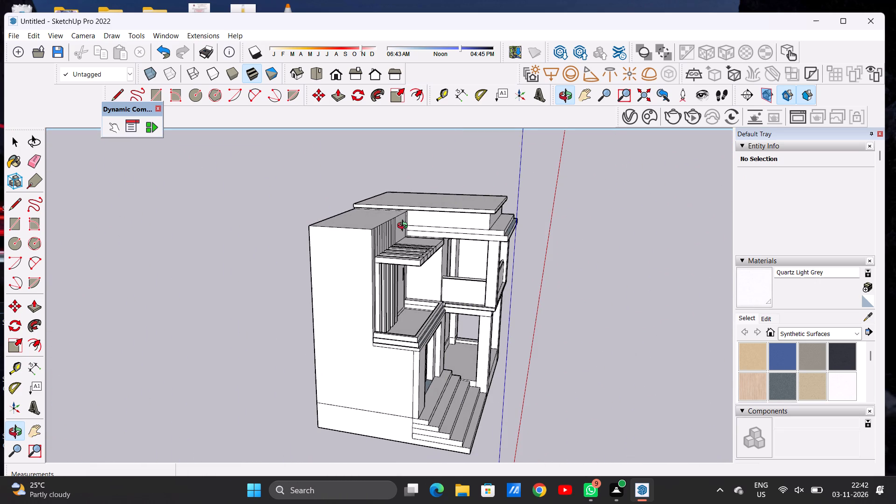
Erase the vertical slat lines on the raised front wall directly above the pergola, keeping the lines nearest its two ends.
scroll(401, 241, "up", 5)
left_click_drag(396, 247, 130, 252)
scroll(238, 245, "up", 5)
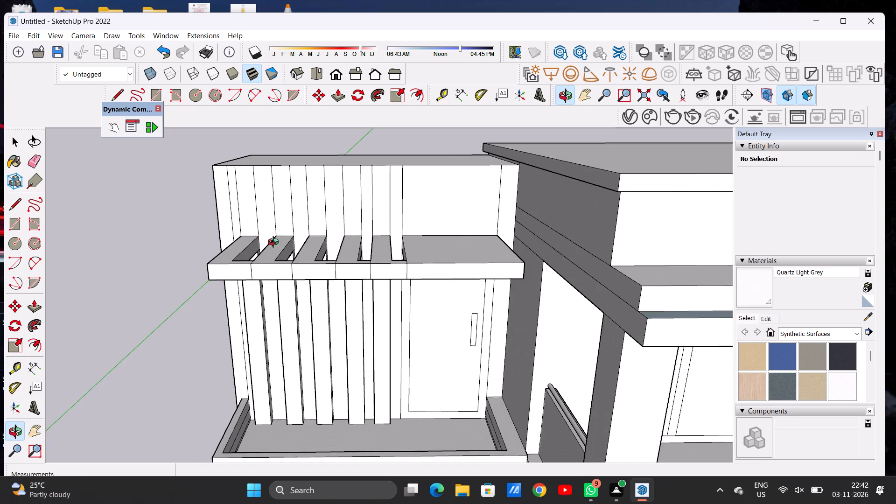
left_click_drag(282, 240, 320, 231)
scroll(317, 227, "up", 2)
key("e")
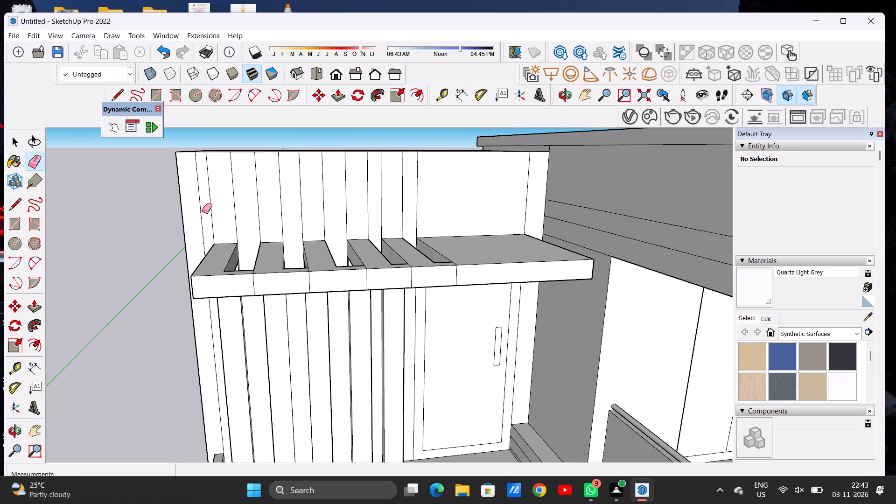
left_click_drag(209, 210, 278, 213)
left_click_drag(280, 214, 416, 204)
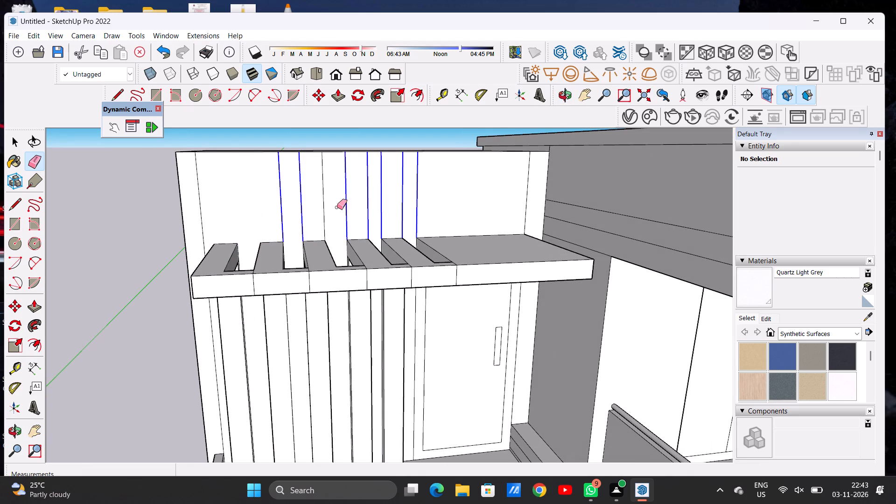
left_click_drag(331, 208, 322, 211)
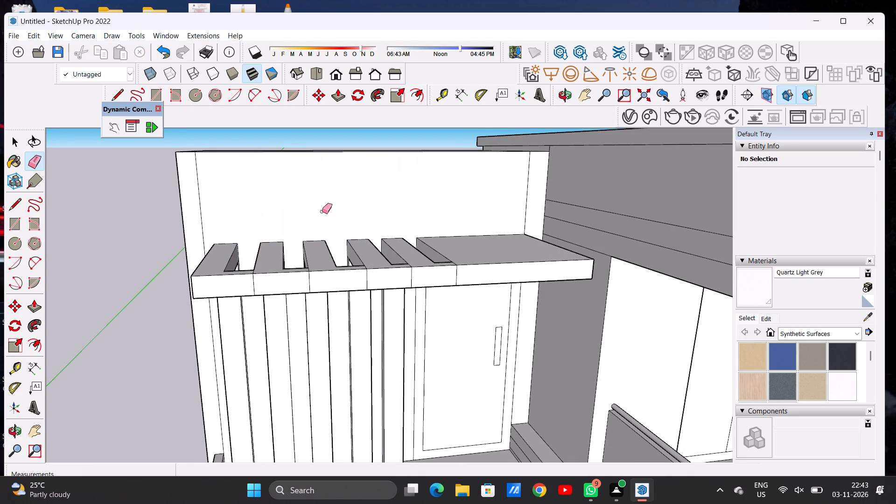
key("space")
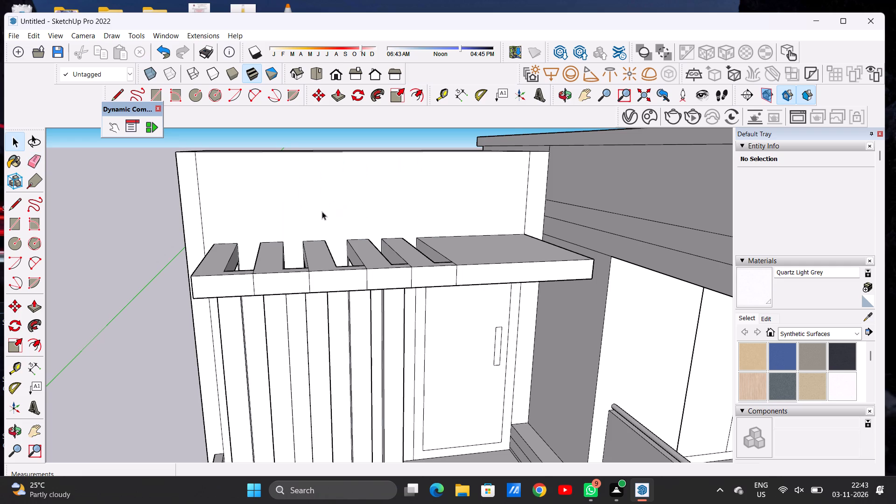
Examine the cleaned wall above the pergola and the plain side elevation of the house.
scroll(322, 211, "down", 3)
scroll(322, 211, "up", 1)
scroll(322, 211, "down", 5)
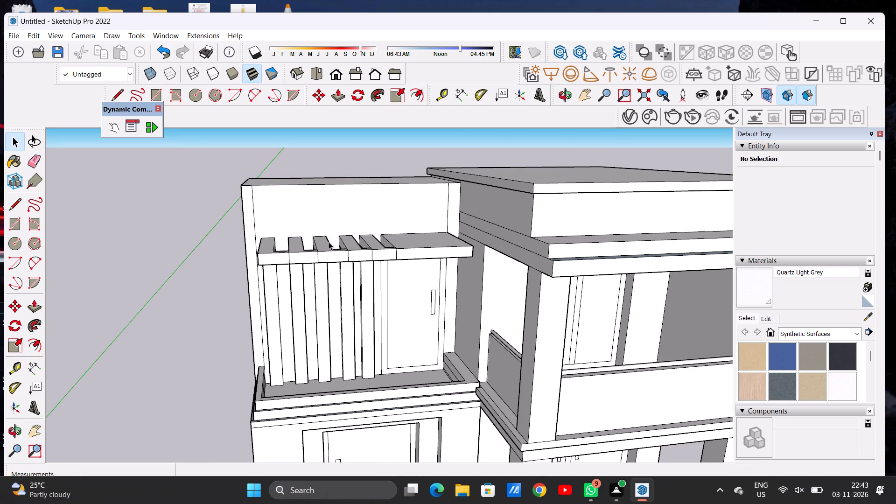
key("o")
left_click_drag(267, 235, 463, 211)
scroll(461, 225, "down", 9)
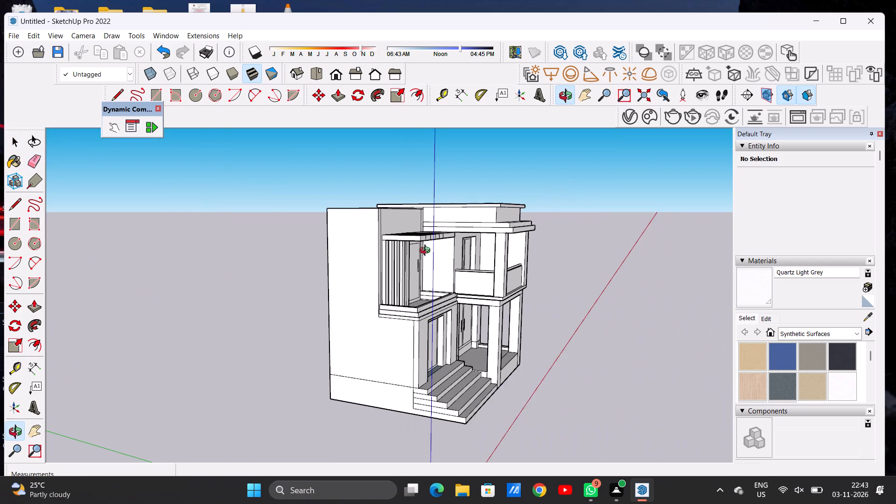
left_click_drag(366, 269, 453, 262)
scroll(419, 279, "up", 3)
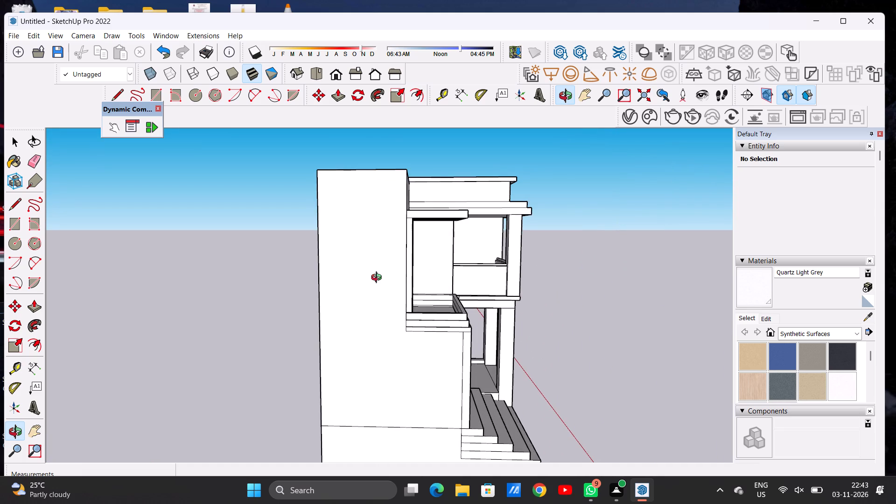
scroll(378, 279, "down", 5)
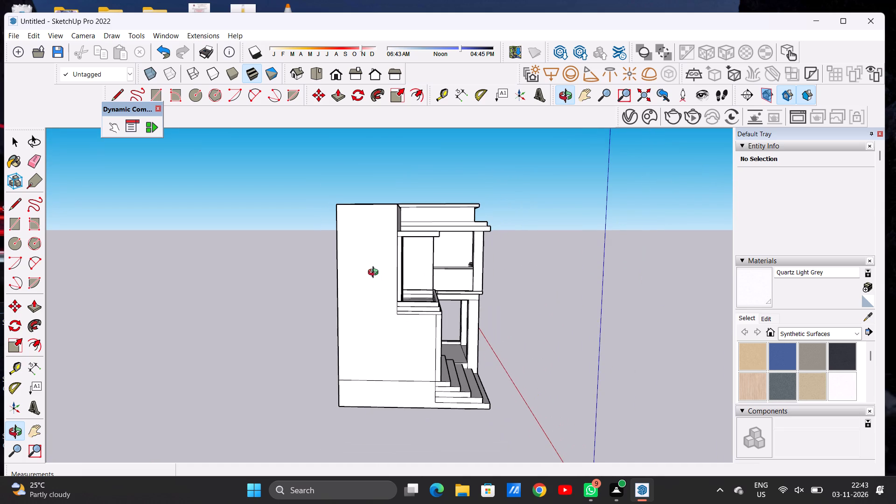
scroll(396, 312, "up", 3)
scroll(385, 327, "down", 1)
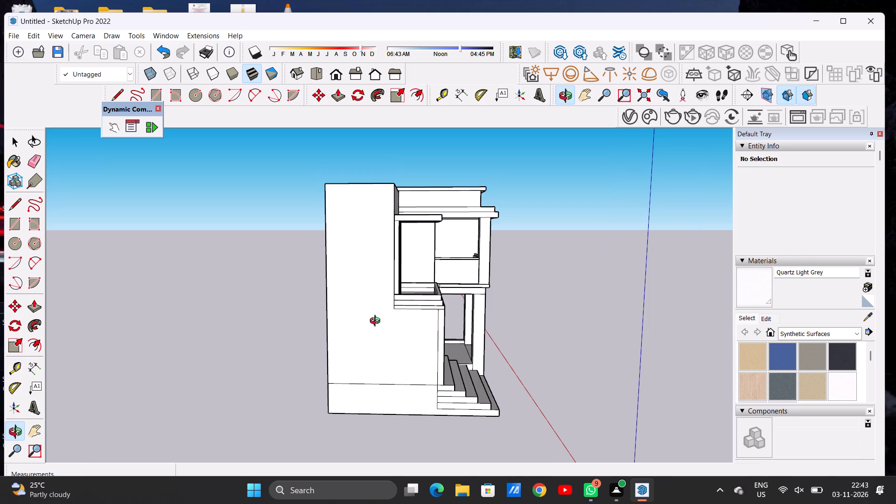
scroll(330, 314, "down", 4)
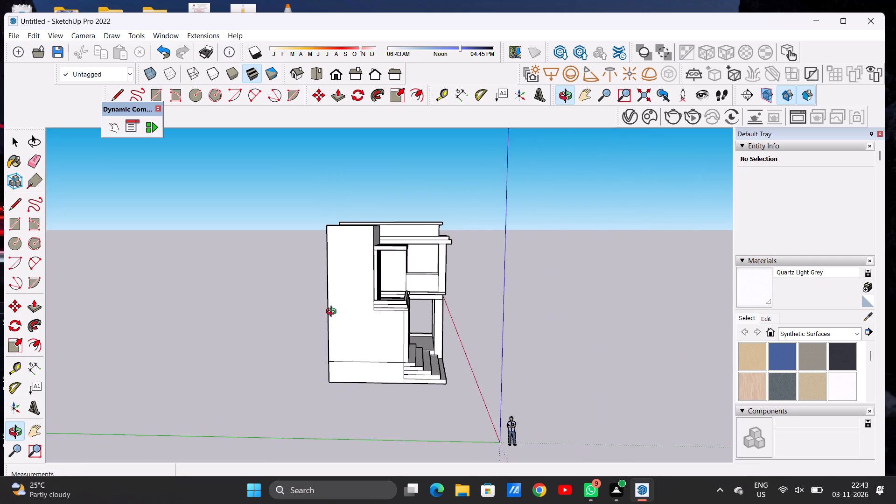
scroll(333, 313, "down", 1)
scroll(351, 333, "up", 8)
scroll(369, 324, "down", 7)
scroll(393, 376, "up", 2)
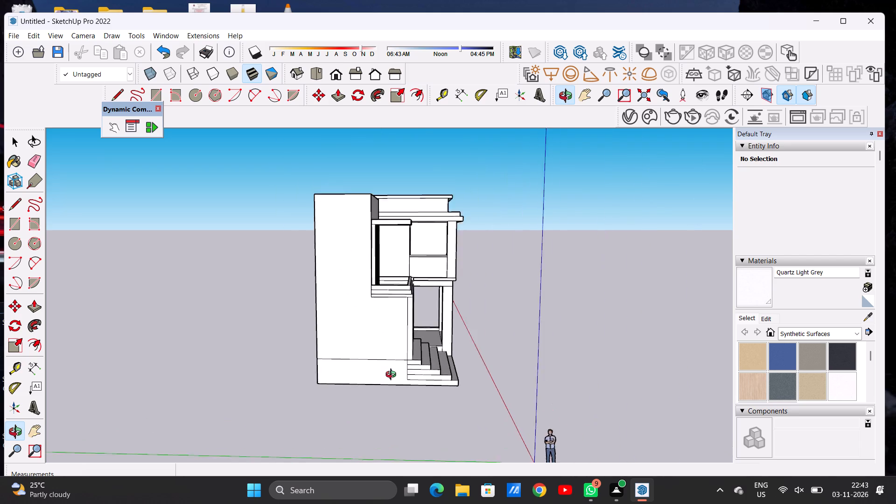
Erase the horizontal plinth line across the lower part of the side wall beside the entrance steps.
scroll(393, 376, "up", 8)
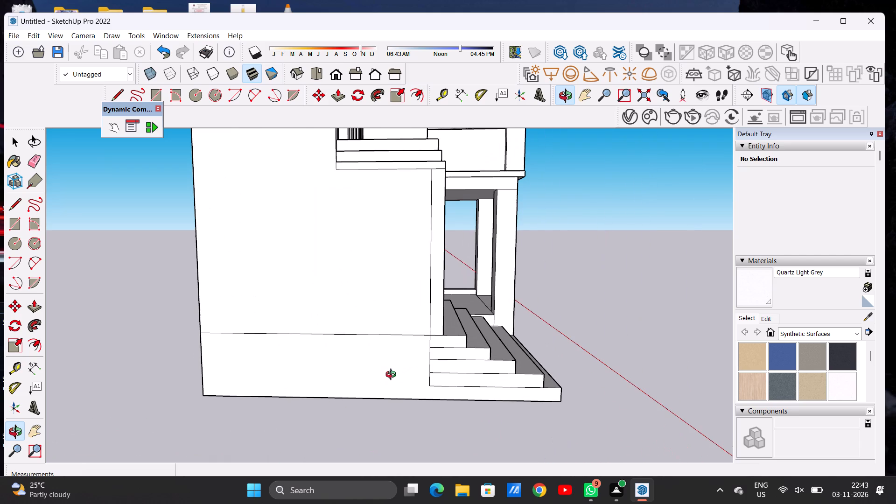
scroll(386, 349, "down", 5)
left_click_drag(398, 365, 375, 363)
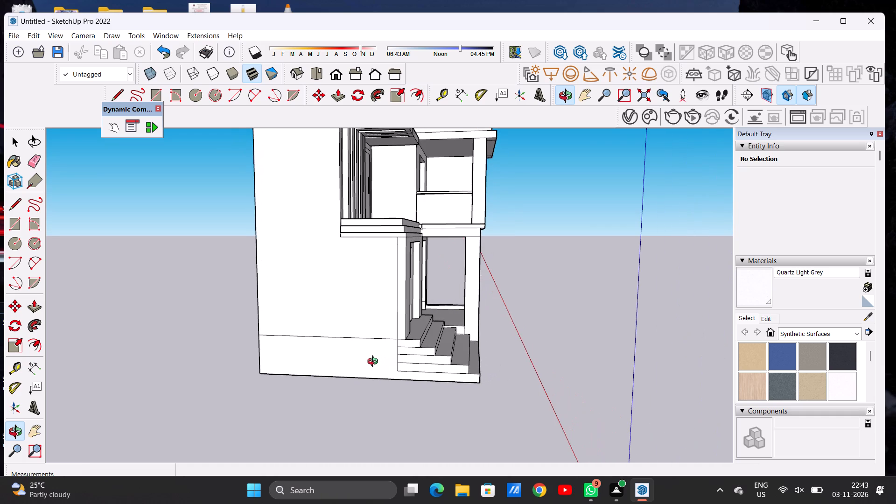
key("e")
left_click_drag(374, 333, 374, 338)
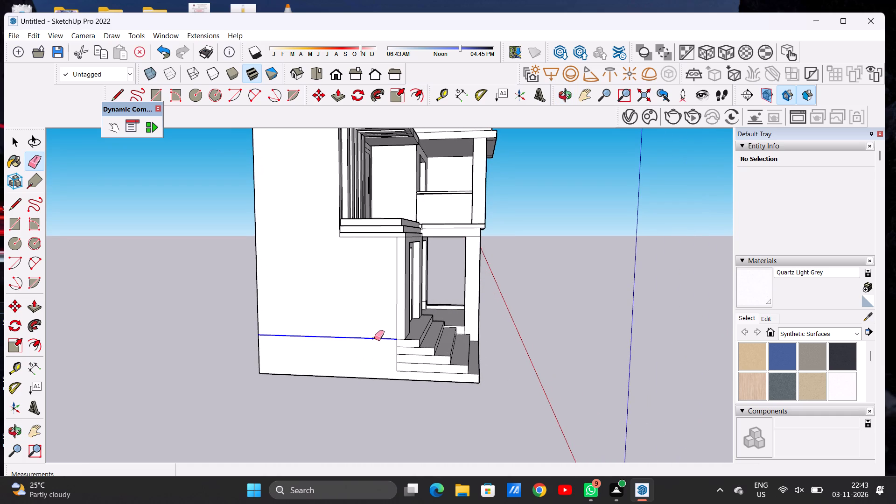
key("space")
Draw a tall rectangle about 36' 7 9/16" by 9' 5 3/8" on the side wall, inset from its rear and top edges.
key("o")
left_click_drag(367, 340, 402, 334)
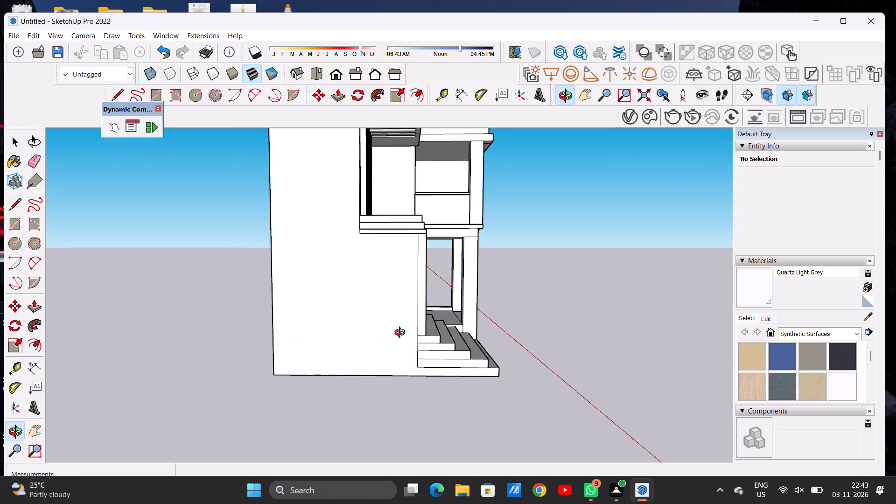
left_click_drag(402, 334, 408, 333)
scroll(385, 364, "down", 12)
scroll(373, 303, "up", 11)
scroll(367, 290, "down", 2)
key("r")
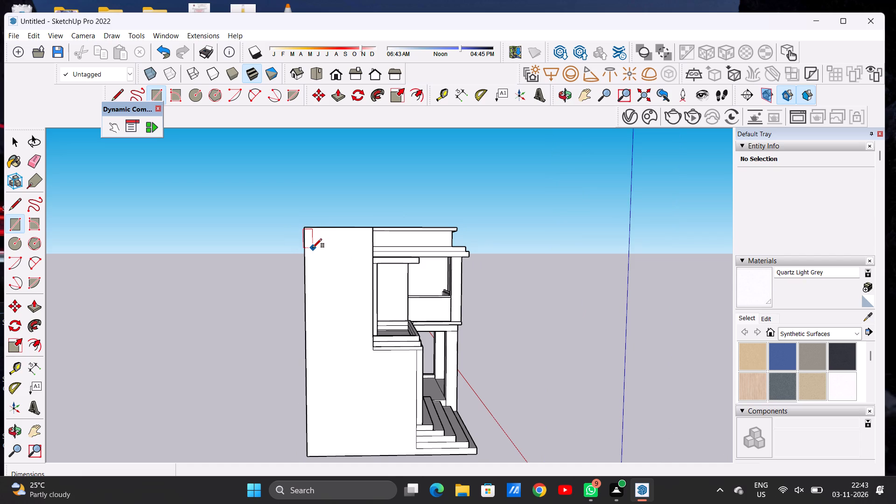
left_click(313, 245)
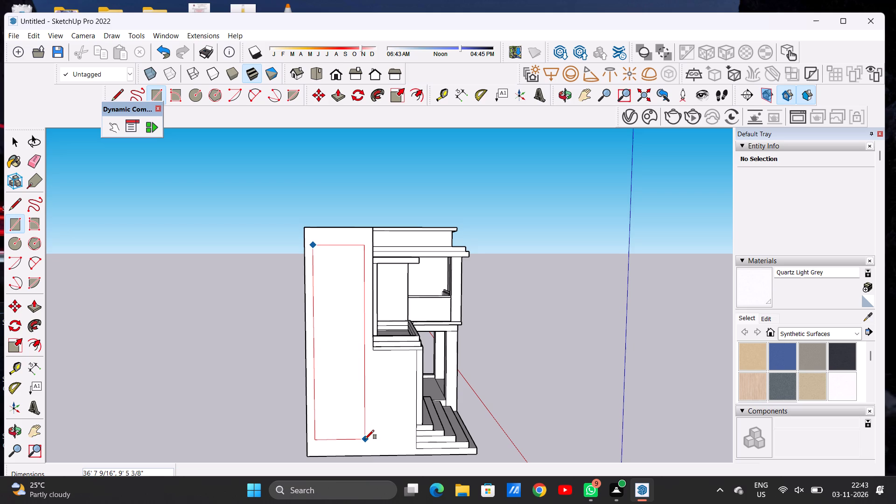
left_click(365, 439)
key("space")
Offset the tall side-wall rectangle inward by about 1' 4" to form a border frame.
type("OF")
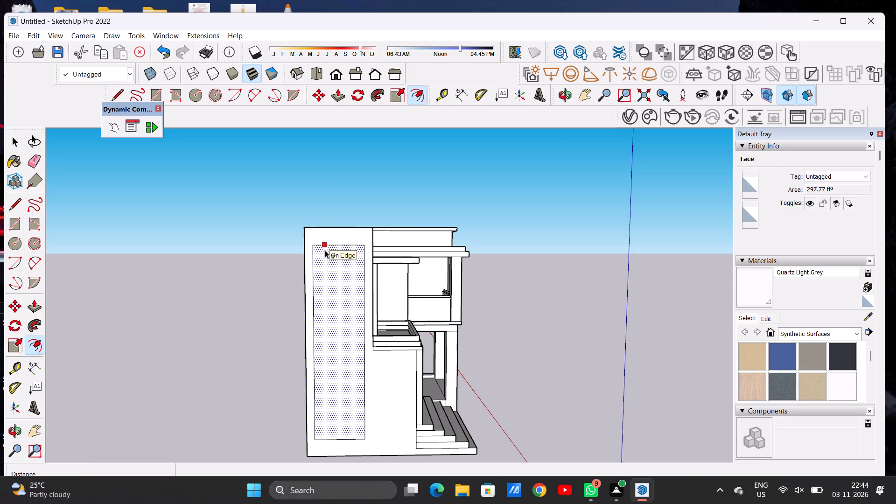
left_click(324, 251)
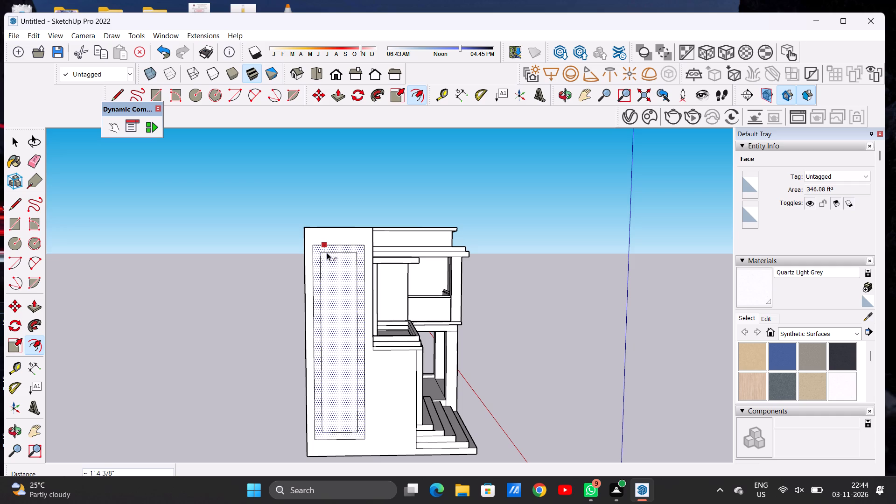
left_click(327, 252)
key("space")
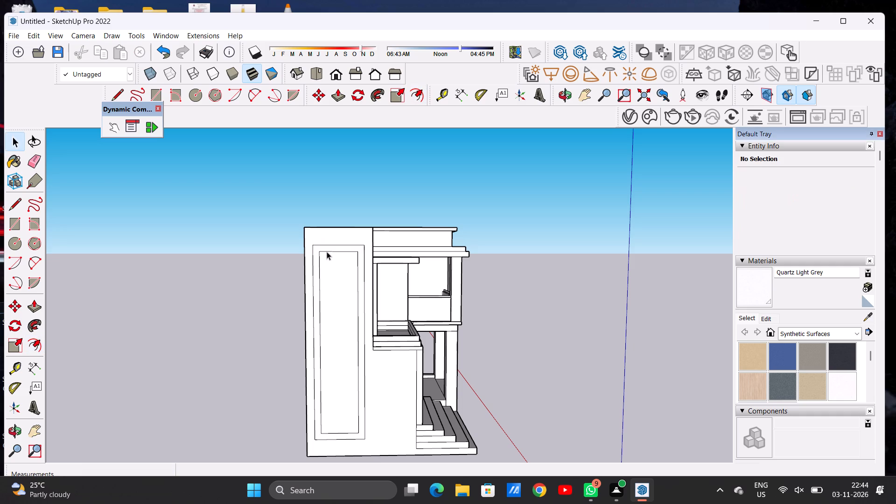
Examine the bordered side-wall panel from the entrance corner and from the side elevation of the house.
type("O")
scroll(375, 261, "down", 3)
left_click_drag(387, 315, 302, 356)
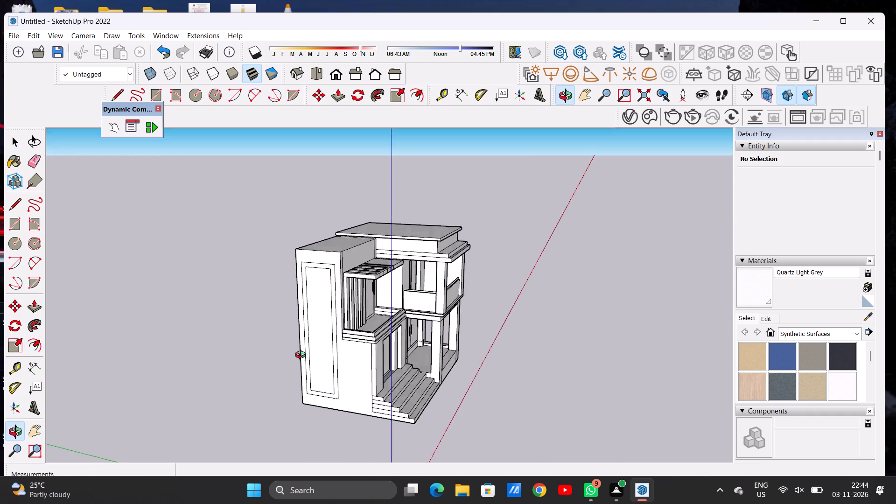
left_click_drag(302, 356, 248, 373)
scroll(330, 368, "up", 6)
left_click_drag(327, 384, 290, 396)
scroll(307, 397, "up", 4)
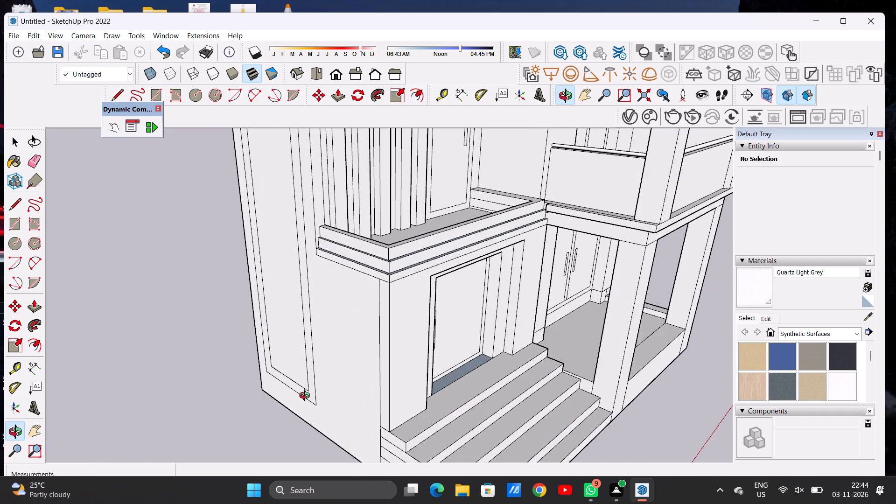
key("p")
scroll(306, 378, "down", 5)
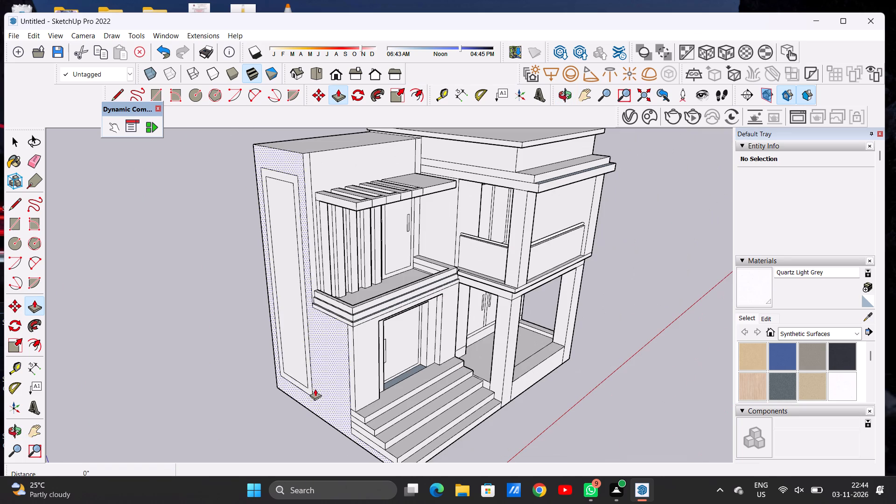
key("space")
key("o")
scroll(319, 376, "down", 8)
left_click_drag(319, 371, 446, 344)
left_click_drag(322, 371, 369, 349)
scroll(347, 357, "up", 5)
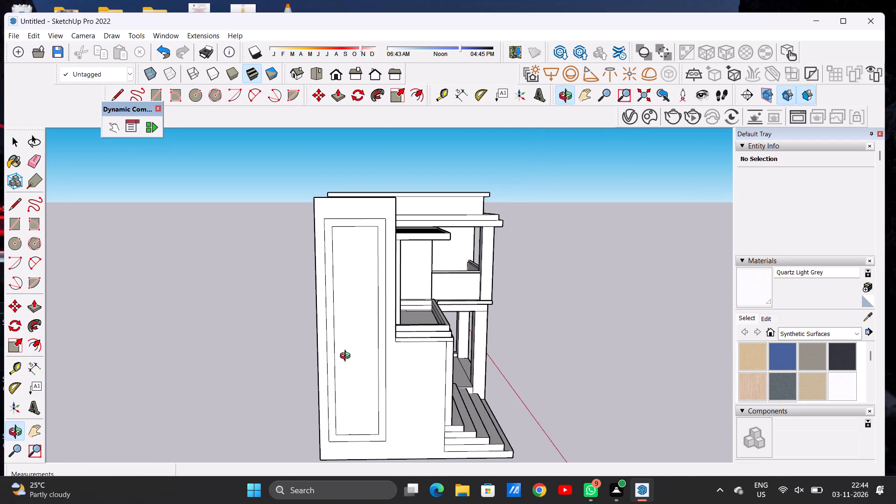
left_click_drag(360, 361, 360, 348)
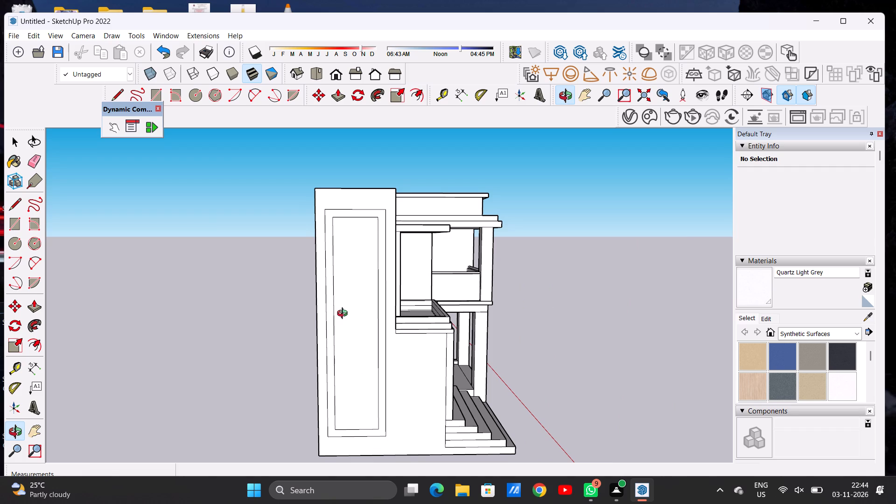
scroll(357, 289, "down", 7)
scroll(359, 329, "up", 7)
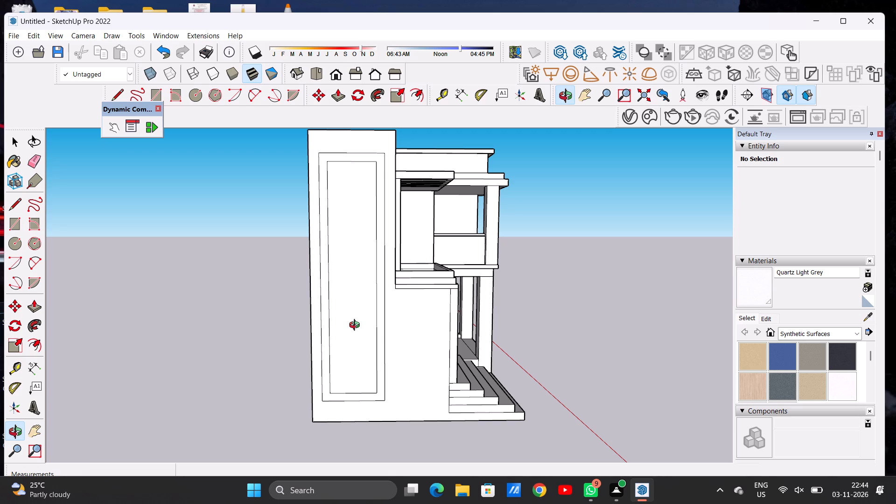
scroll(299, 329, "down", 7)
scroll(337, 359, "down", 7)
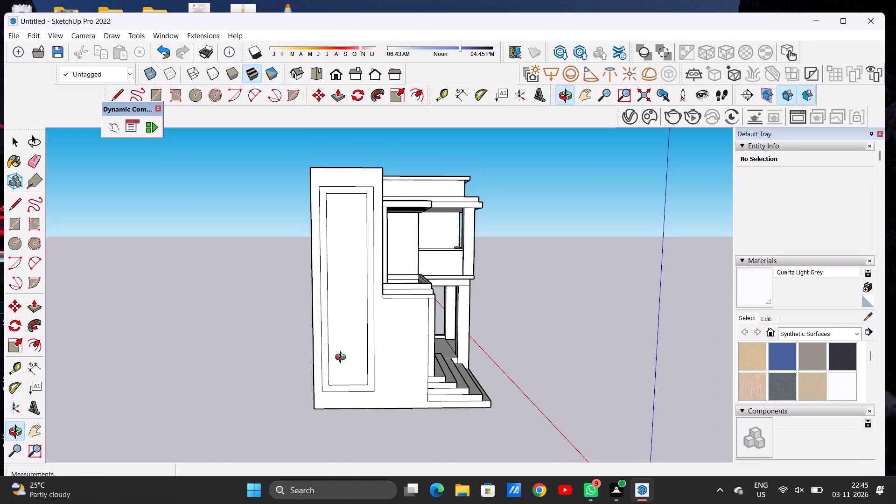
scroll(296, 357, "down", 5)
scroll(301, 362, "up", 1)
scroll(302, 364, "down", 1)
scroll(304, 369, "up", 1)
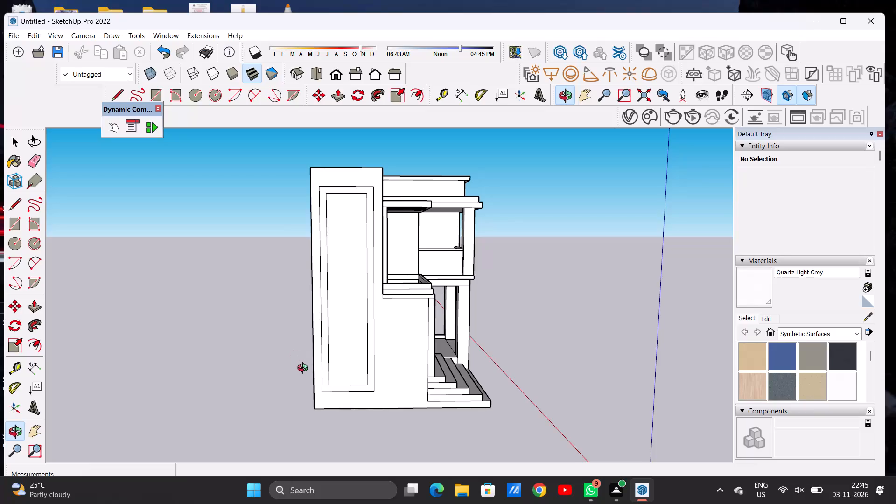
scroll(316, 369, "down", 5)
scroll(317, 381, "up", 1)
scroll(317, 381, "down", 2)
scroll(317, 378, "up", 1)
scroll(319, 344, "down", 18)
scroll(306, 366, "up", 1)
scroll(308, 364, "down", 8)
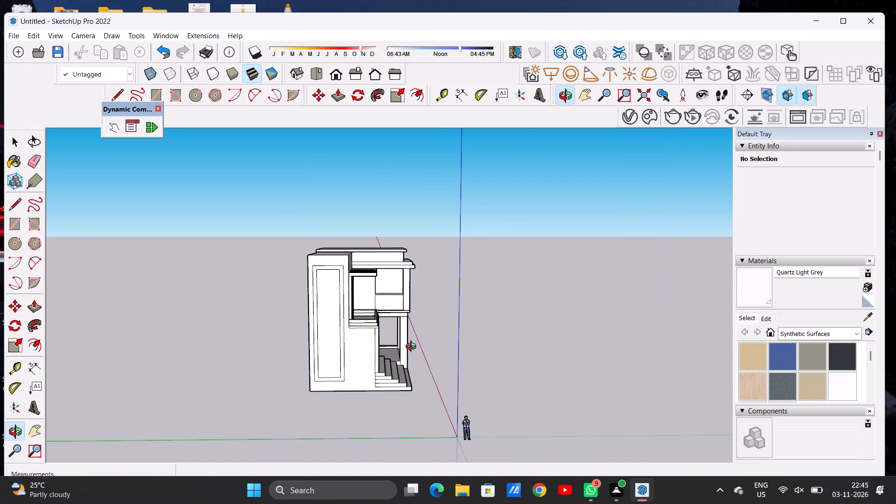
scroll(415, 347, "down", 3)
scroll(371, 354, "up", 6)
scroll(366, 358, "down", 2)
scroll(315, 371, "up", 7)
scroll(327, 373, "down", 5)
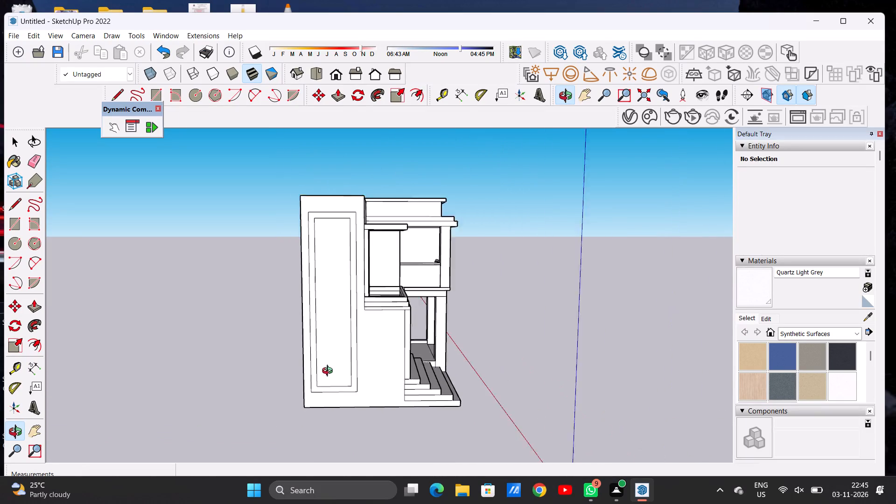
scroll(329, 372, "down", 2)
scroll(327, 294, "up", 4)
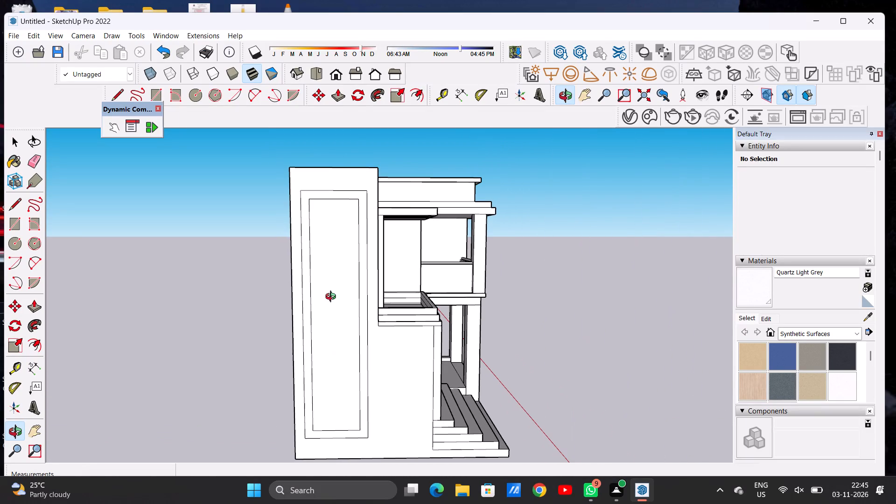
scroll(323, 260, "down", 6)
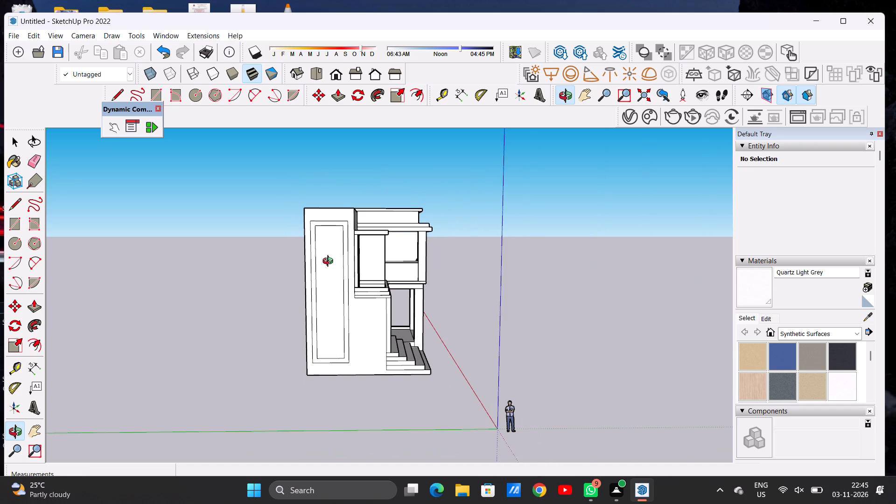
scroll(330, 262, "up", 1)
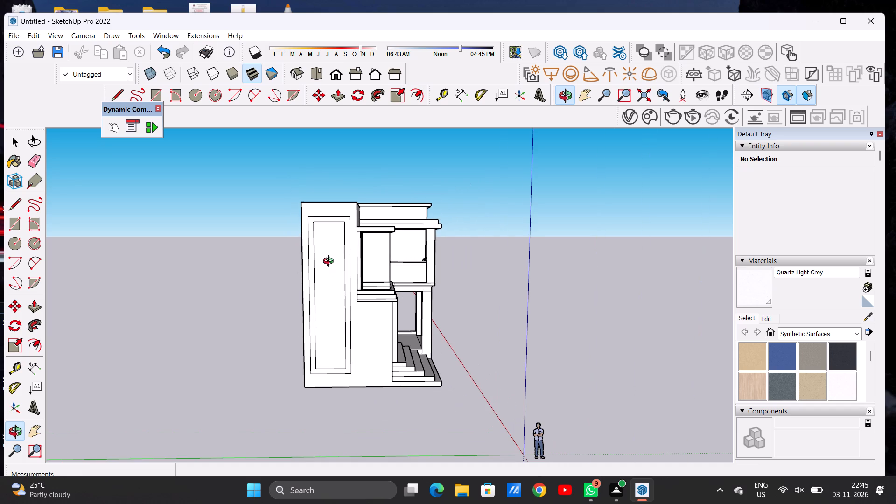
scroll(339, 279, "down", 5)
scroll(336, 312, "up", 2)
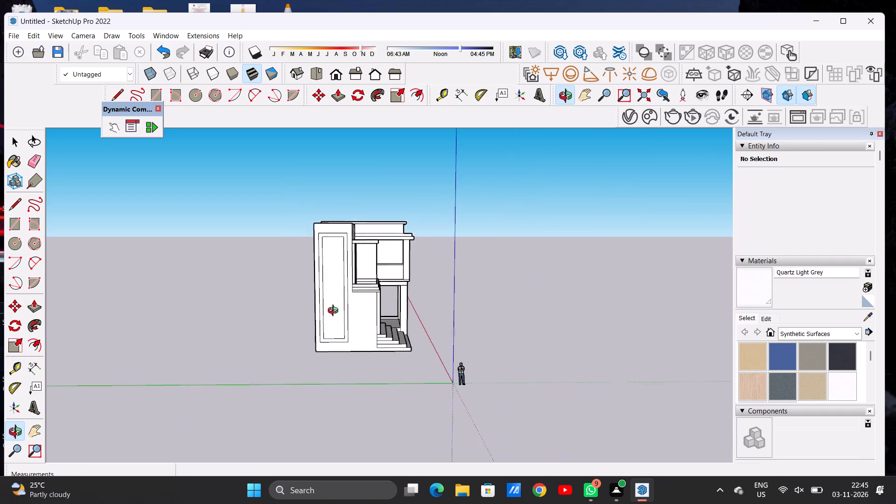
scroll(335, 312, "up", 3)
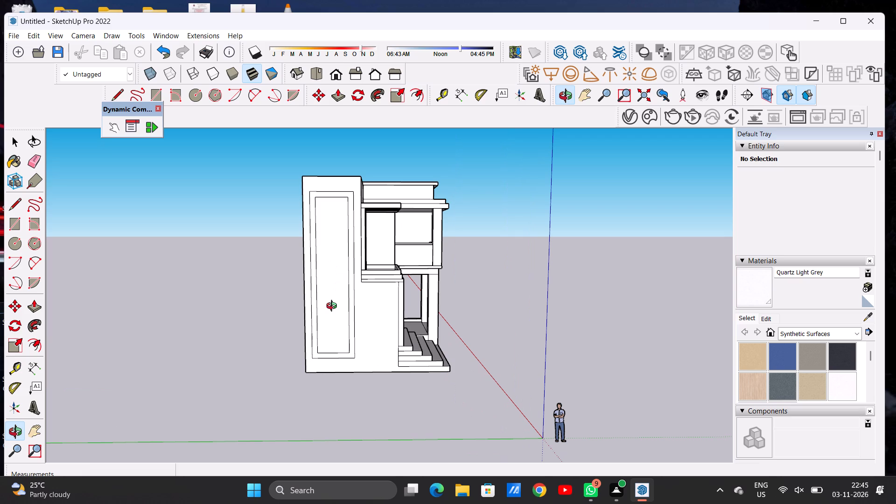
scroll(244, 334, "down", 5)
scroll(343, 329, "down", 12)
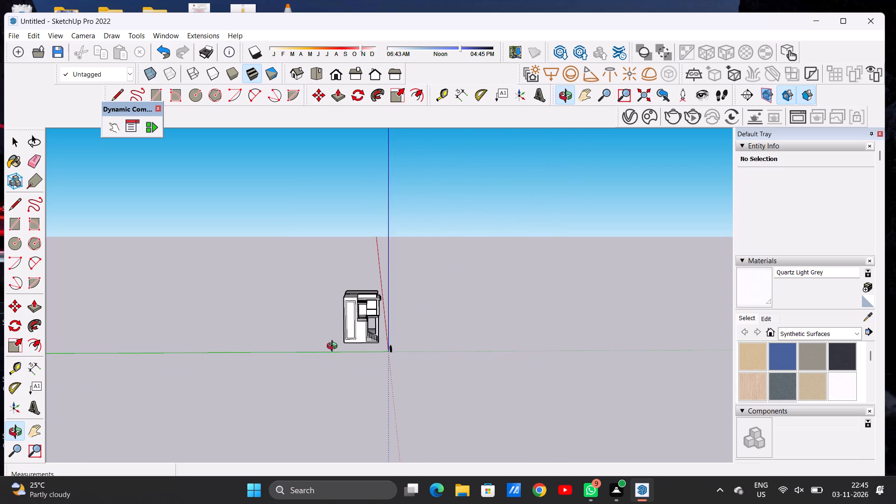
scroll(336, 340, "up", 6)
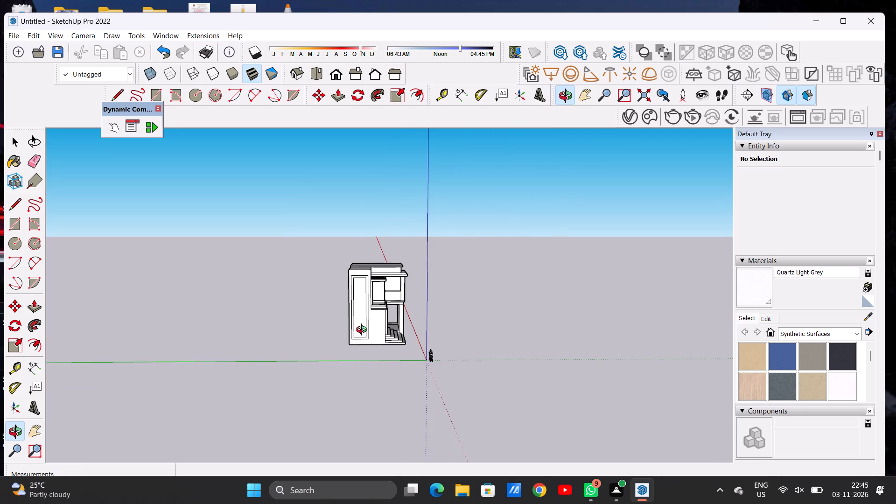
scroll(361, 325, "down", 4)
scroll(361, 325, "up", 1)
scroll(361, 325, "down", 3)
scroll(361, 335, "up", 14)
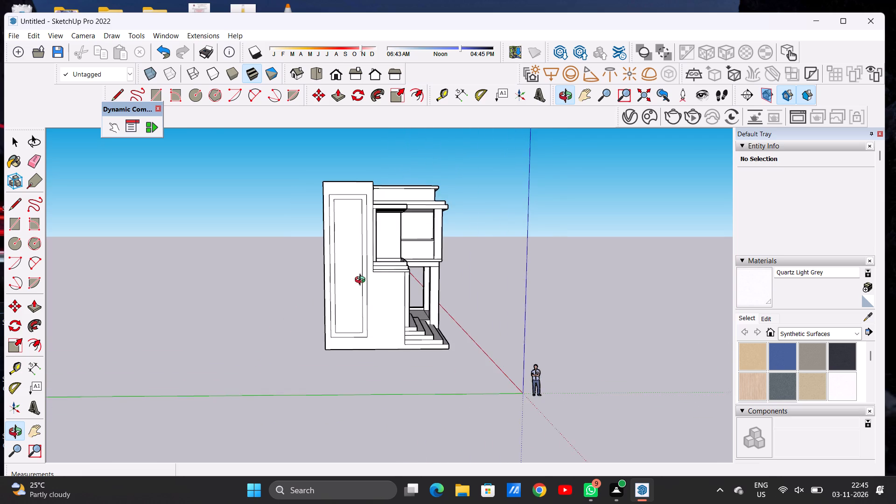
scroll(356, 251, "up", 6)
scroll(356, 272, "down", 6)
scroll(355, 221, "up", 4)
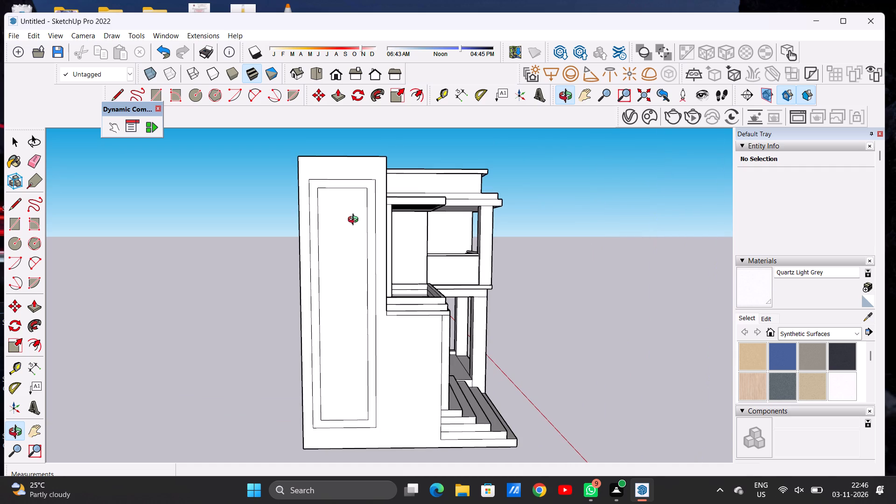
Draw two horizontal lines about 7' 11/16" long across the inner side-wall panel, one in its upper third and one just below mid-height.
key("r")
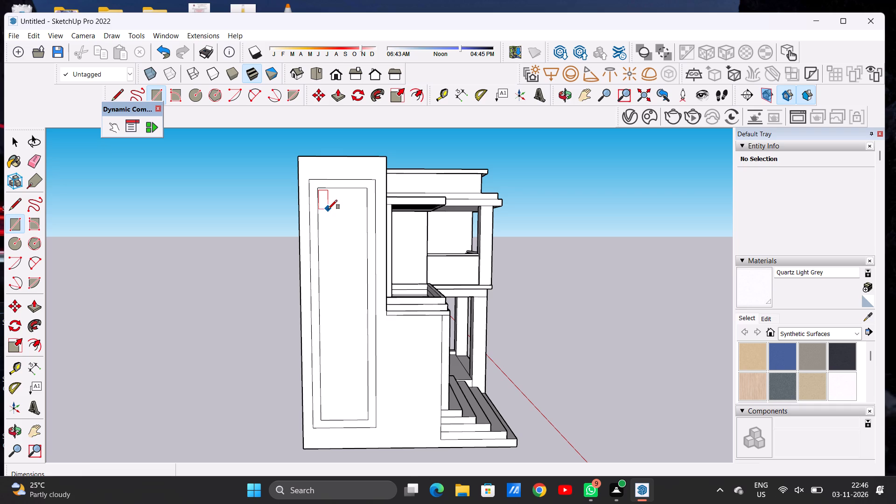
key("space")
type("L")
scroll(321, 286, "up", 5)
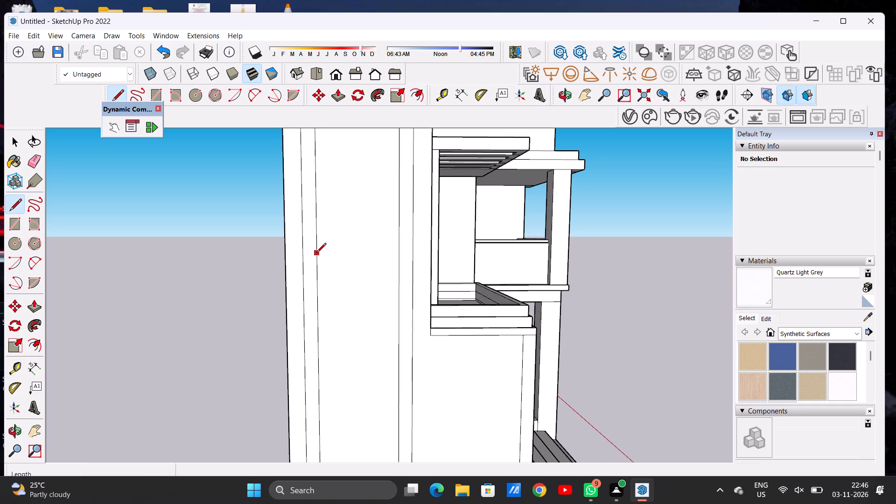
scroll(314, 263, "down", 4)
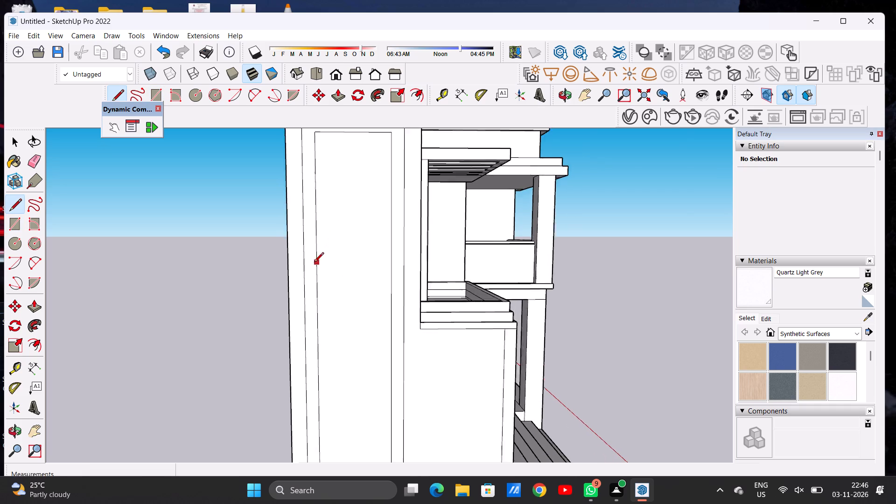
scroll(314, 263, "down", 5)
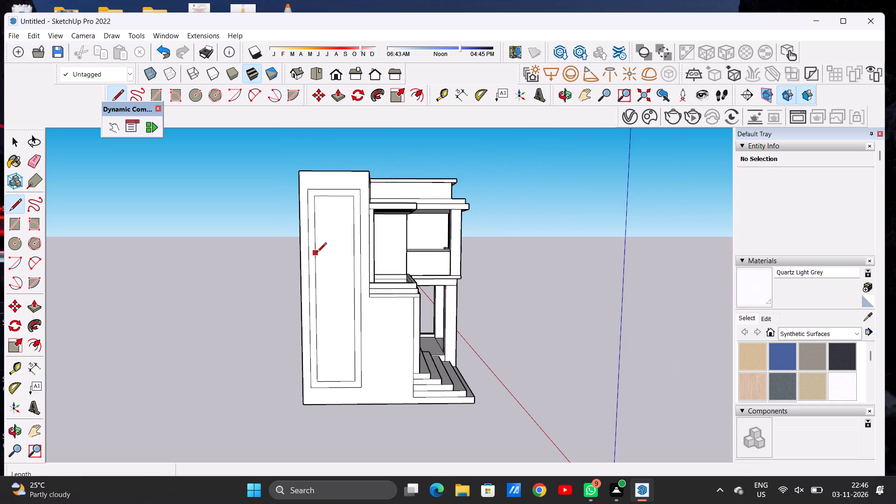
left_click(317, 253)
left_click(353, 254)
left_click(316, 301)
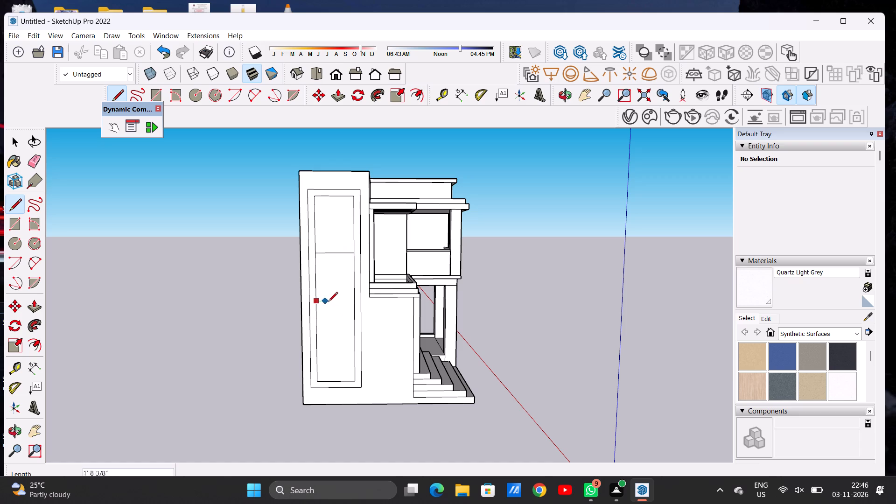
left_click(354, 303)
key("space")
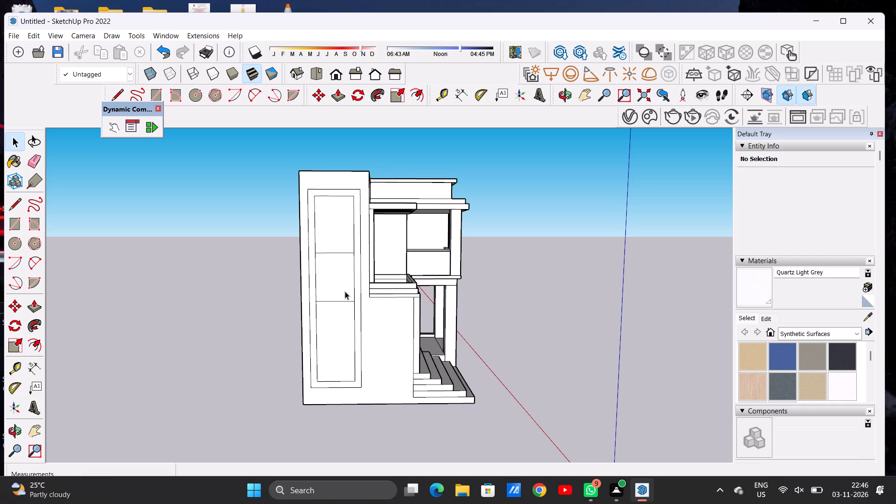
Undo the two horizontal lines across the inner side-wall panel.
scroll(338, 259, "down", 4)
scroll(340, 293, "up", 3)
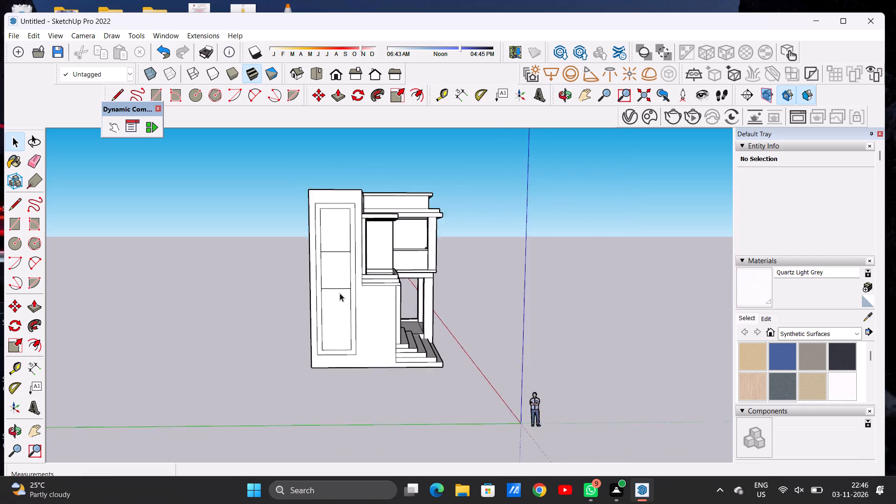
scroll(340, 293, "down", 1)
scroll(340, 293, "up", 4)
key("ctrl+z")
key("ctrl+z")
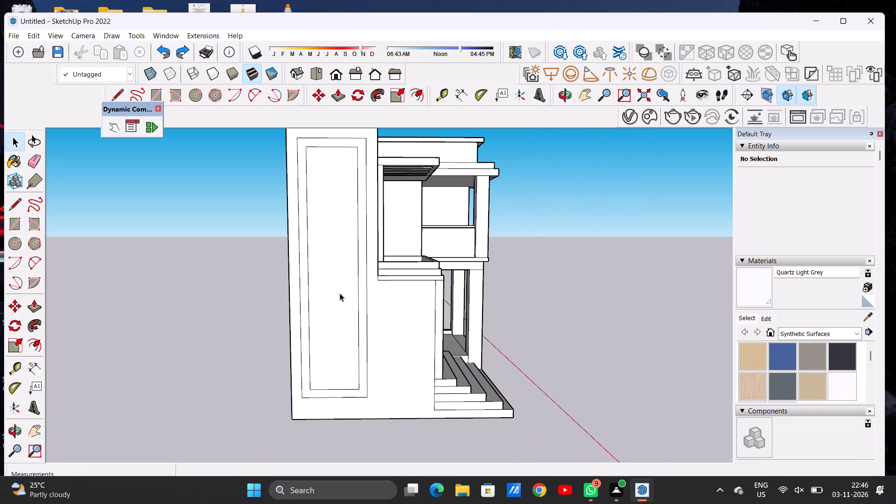
Draw two horizontal lines about 7' 11/16" long across the inner side-wall panel, one about two-thirds down and one just above mid-height.
key("l")
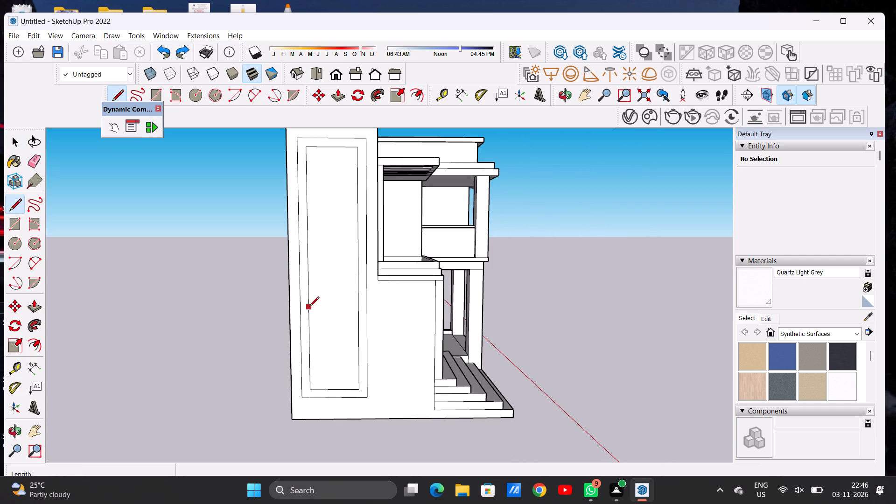
left_click(309, 307)
left_click(357, 309)
left_click(308, 258)
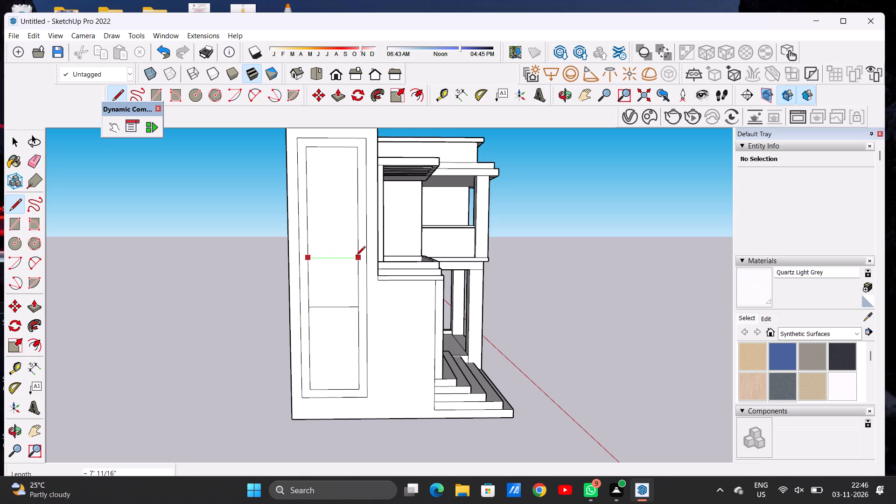
left_click(356, 257)
key("space")
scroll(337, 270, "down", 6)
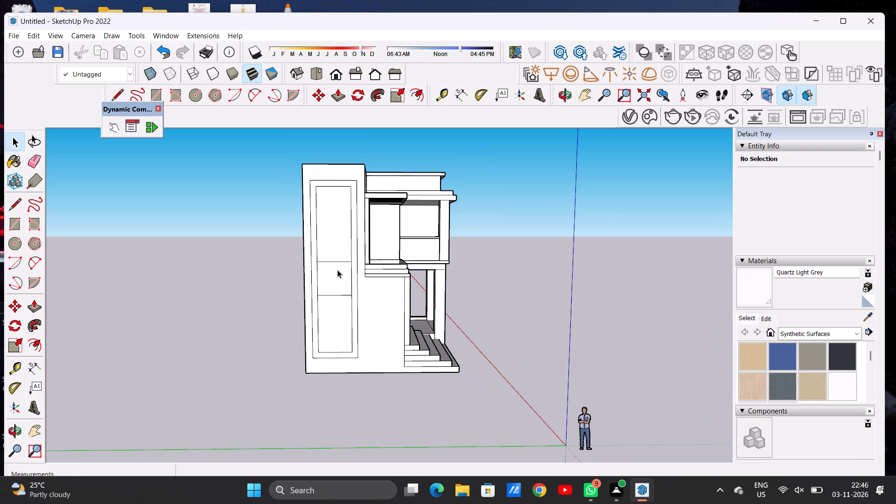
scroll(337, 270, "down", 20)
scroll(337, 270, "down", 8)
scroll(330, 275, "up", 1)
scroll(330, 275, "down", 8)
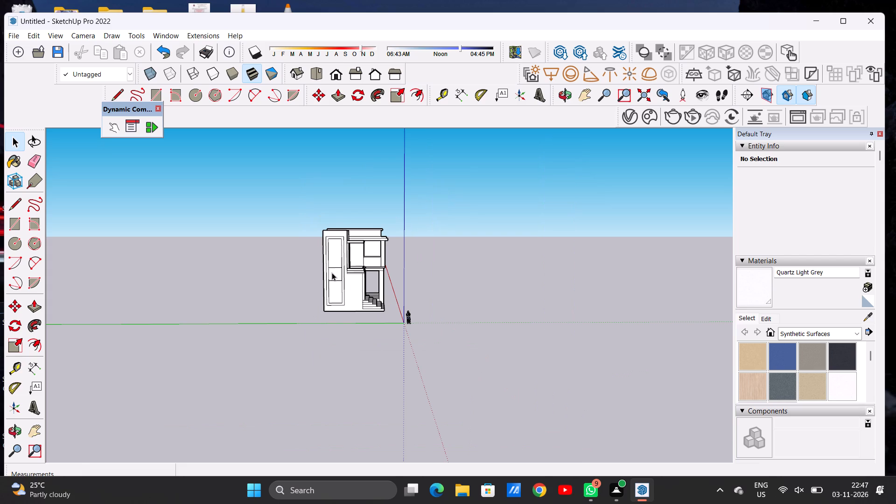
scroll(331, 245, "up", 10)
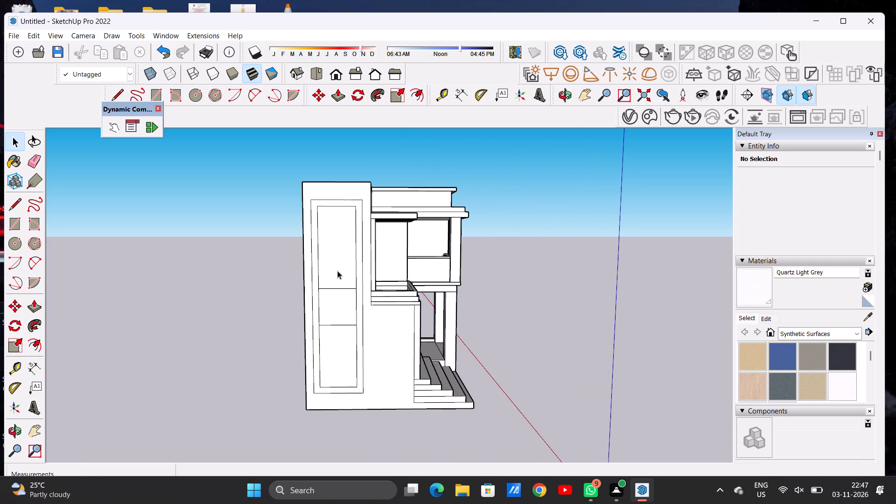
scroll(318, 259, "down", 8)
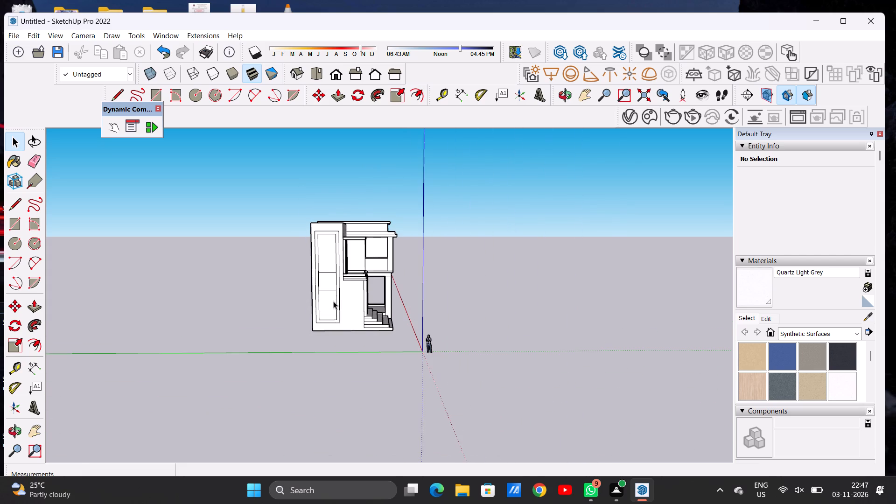
Examine the divided side-wall panel from the side elevation and the whole house from the front.
scroll(334, 308, "up", 5)
scroll(334, 308, "down", 1)
scroll(334, 308, "up", 2)
scroll(319, 316, "down", 1)
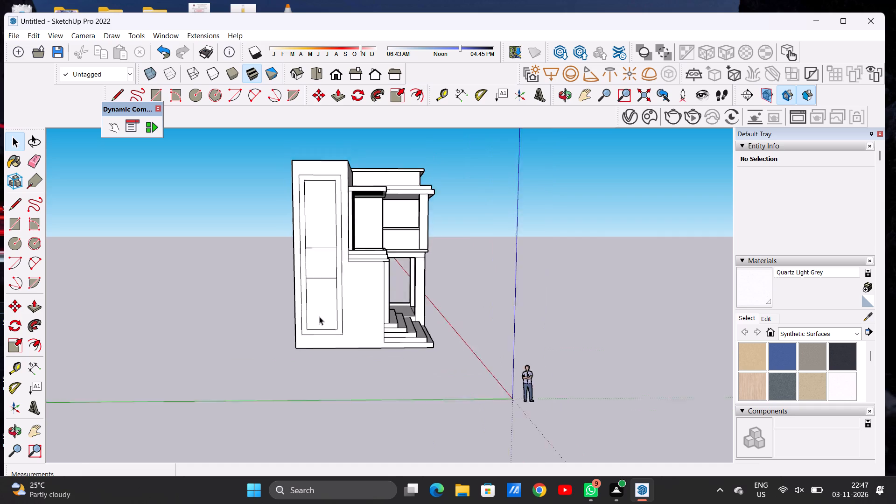
scroll(319, 316, "down", 2)
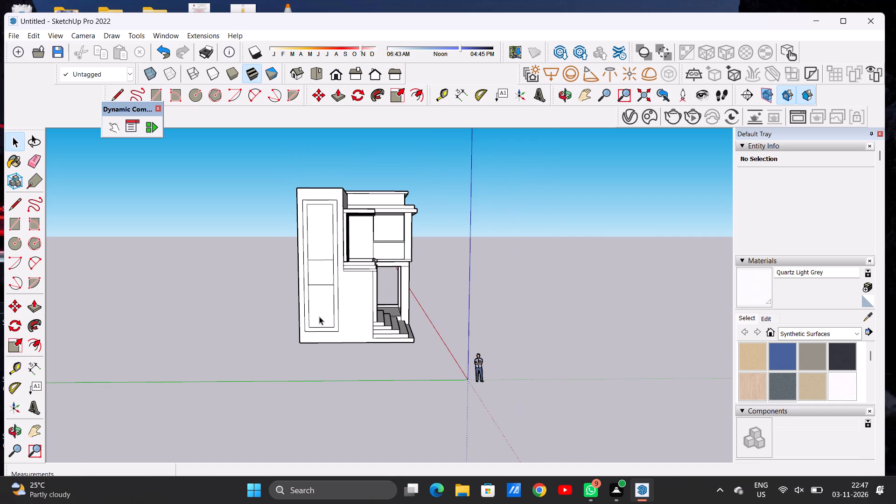
scroll(321, 301, "down", 2)
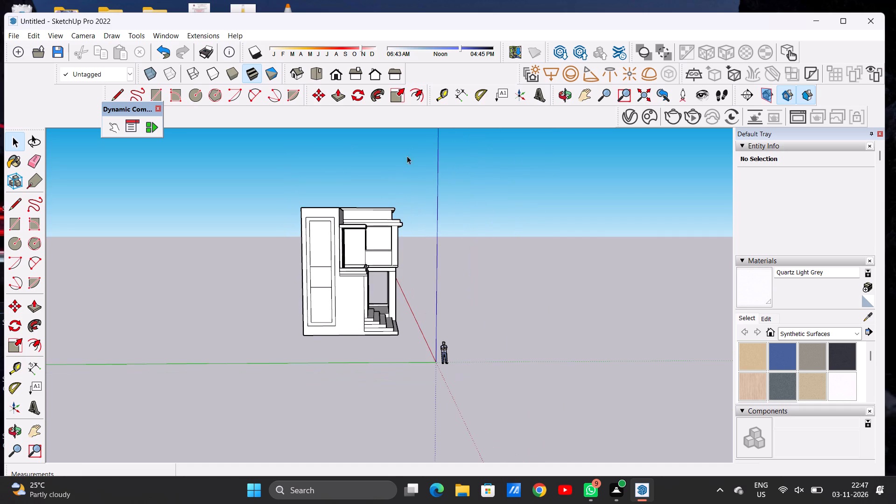
left_click(560, 93)
left_click_drag(493, 285, 281, 278)
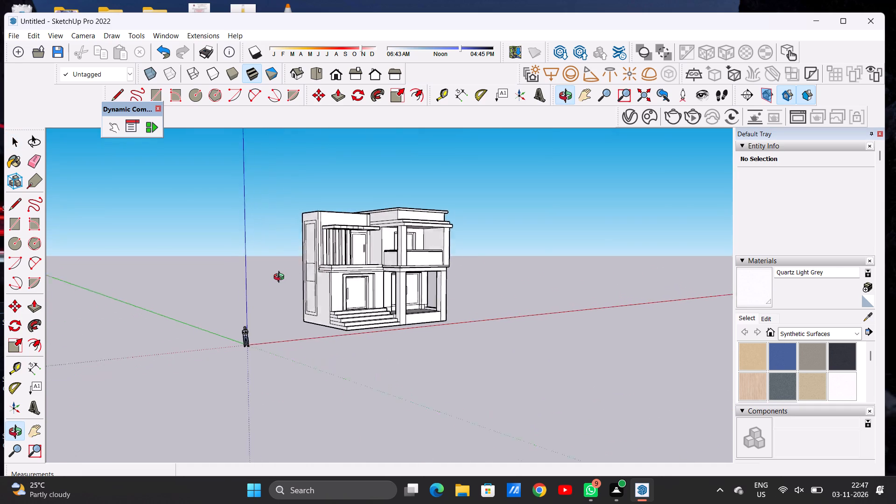
left_click_drag(281, 278, 277, 279)
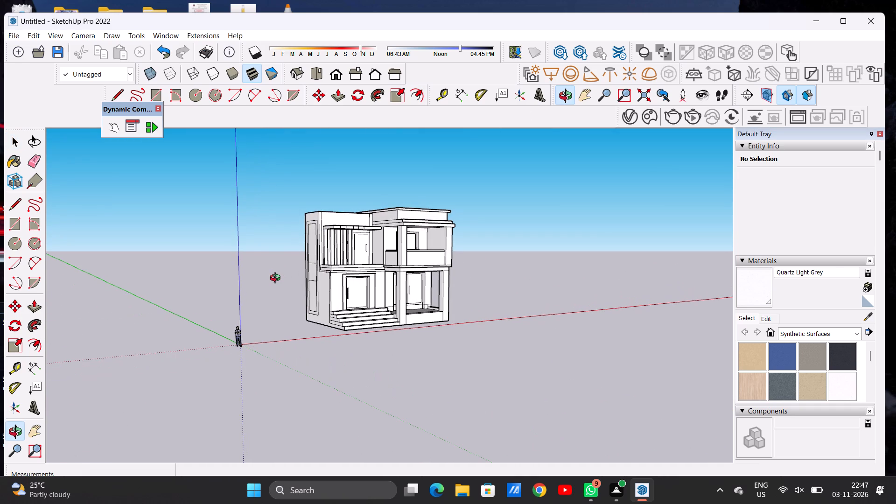
scroll(360, 219, "up", 6)
left_click_drag(364, 219, 289, 241)
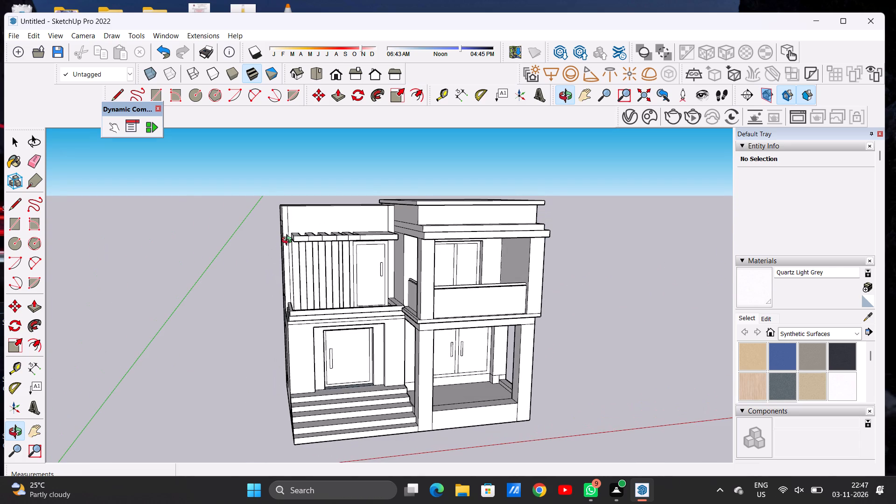
left_click_drag(287, 241, 291, 248)
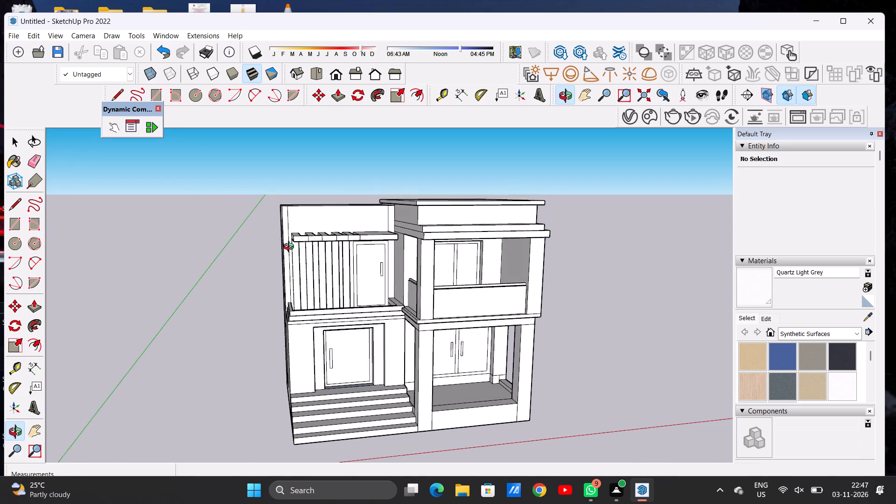
left_click_drag(291, 248, 330, 258)
left_click_drag(255, 263, 384, 265)
left_click_drag(304, 268, 401, 270)
left_click_drag(321, 274, 411, 272)
left_click_drag(317, 283, 275, 283)
scroll(299, 271, "down", 7)
scroll(315, 312, "up", 2)
scroll(315, 312, "down", 1)
scroll(315, 312, "up", 6)
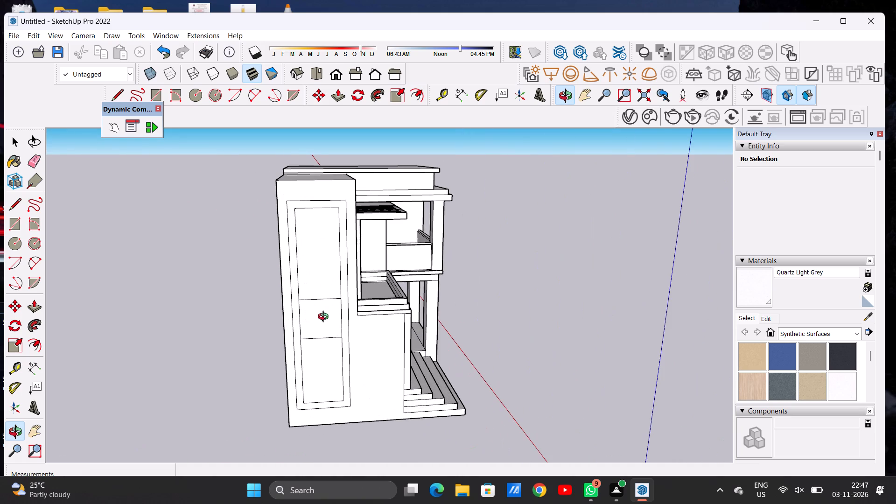
scroll(322, 310, "down", 6)
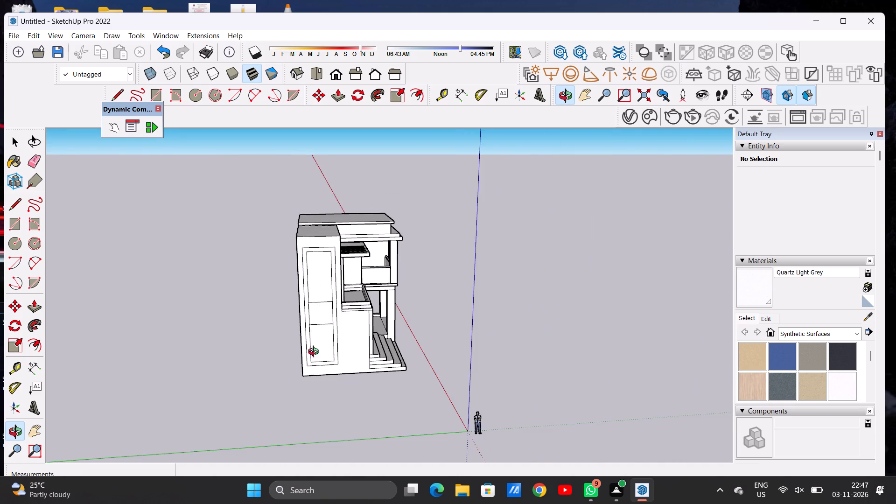
scroll(307, 380, "up", 4)
scroll(307, 380, "down", 1)
scroll(307, 380, "up", 2)
scroll(338, 307, "up", 1)
scroll(338, 307, "down", 1)
scroll(338, 307, "up", 1)
scroll(338, 307, "down", 1)
scroll(338, 307, "up", 4)
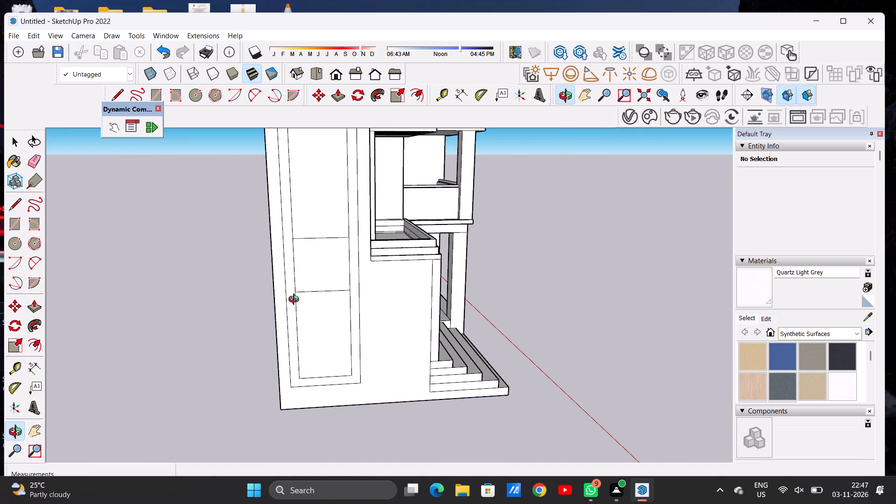
scroll(317, 300, "down", 6)
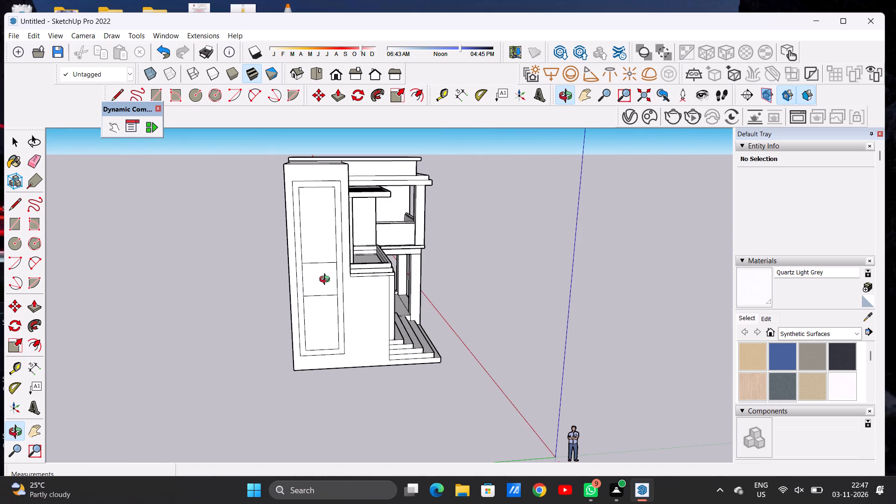
Move the upper horizontal dividing line of the inner side-wall panel down about 1' 2".
scroll(327, 282, "up", 2)
scroll(327, 282, "down", 1)
scroll(327, 282, "up", 6)
key("l")
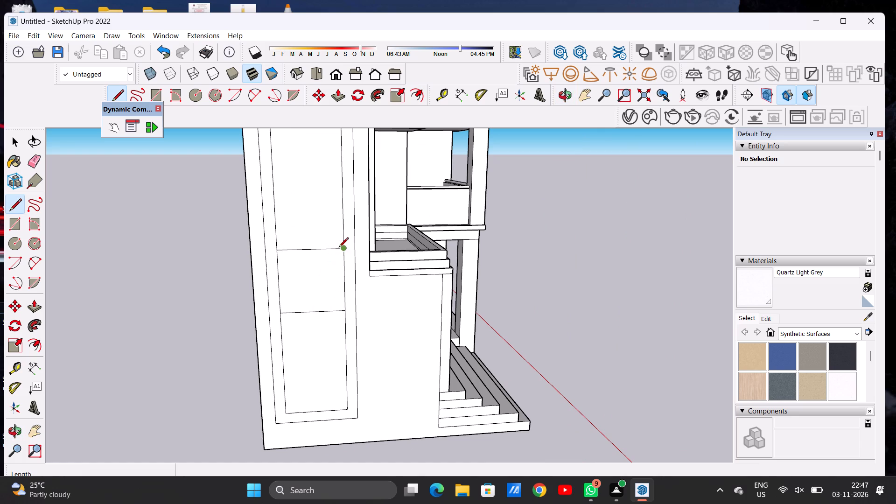
key("space")
left_click(339, 247)
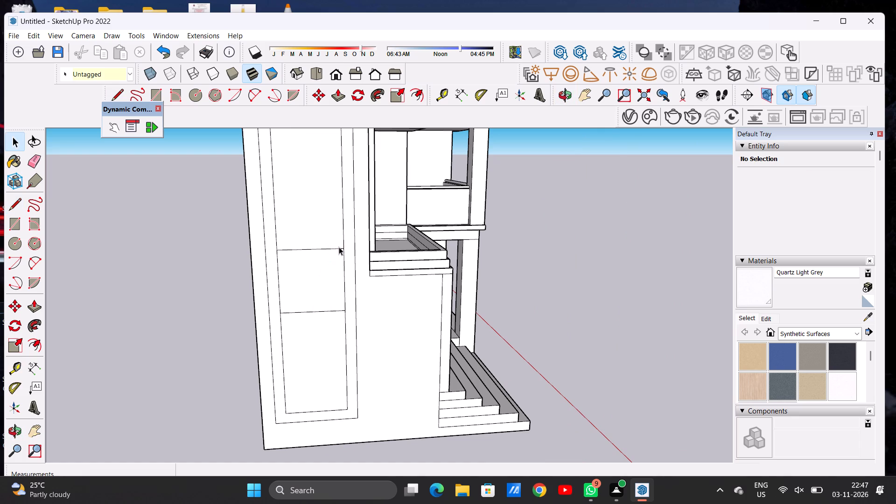
scroll(334, 264, "down", 6)
left_click(245, 280)
scroll(327, 266, "up", 19)
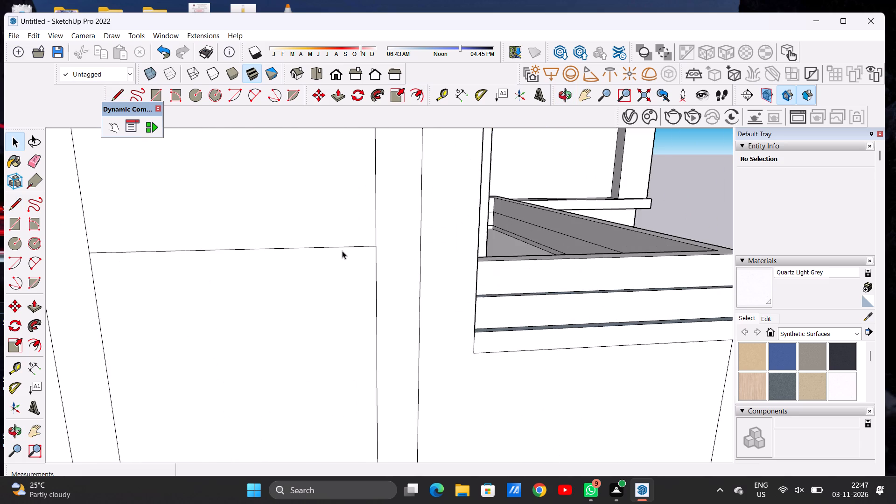
left_click(372, 245)
scroll(346, 271, "down", 8)
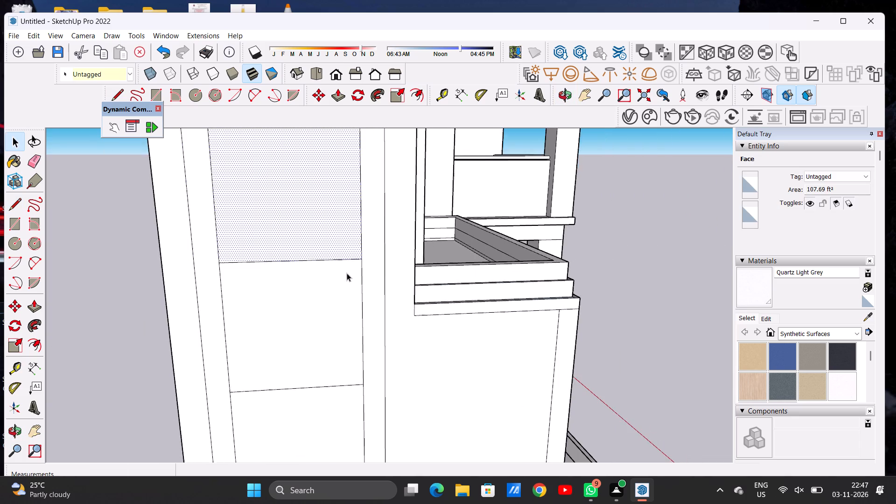
scroll(347, 273, "down", 7)
left_click(202, 288)
scroll(343, 270, "up", 7)
scroll(365, 267, "down", 1)
scroll(365, 267, "up", 4)
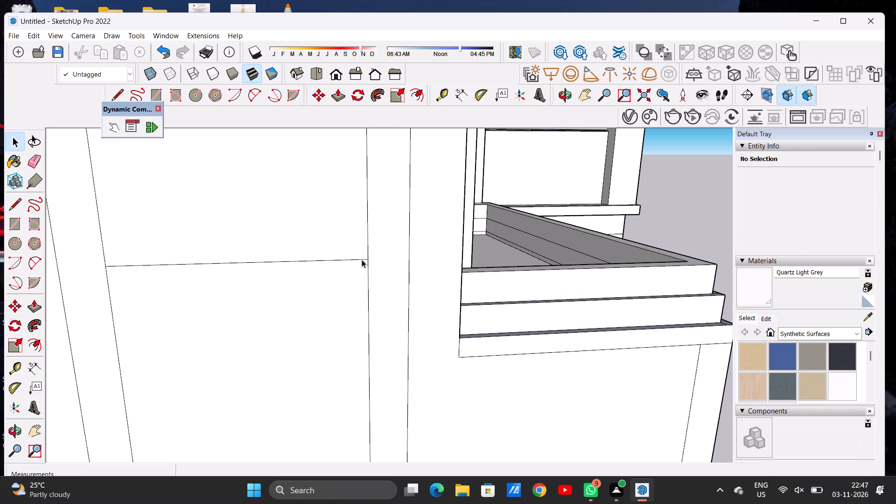
left_click(362, 259)
key("m")
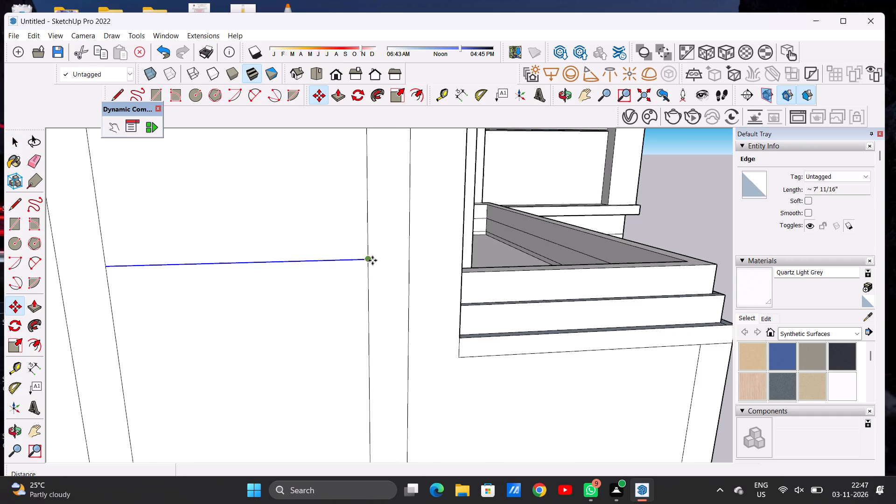
left_click(369, 259)
left_click(368, 299)
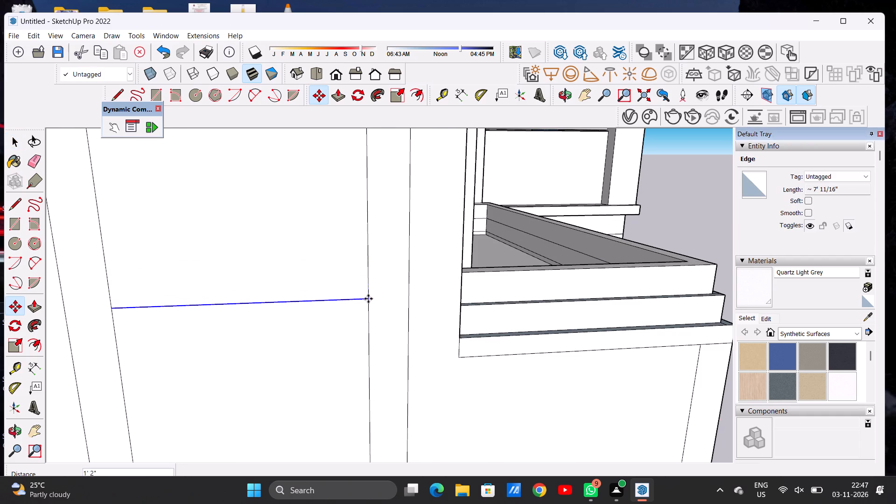
scroll(353, 269, "down", 14)
key("space")
scroll(201, 312, "down", 8)
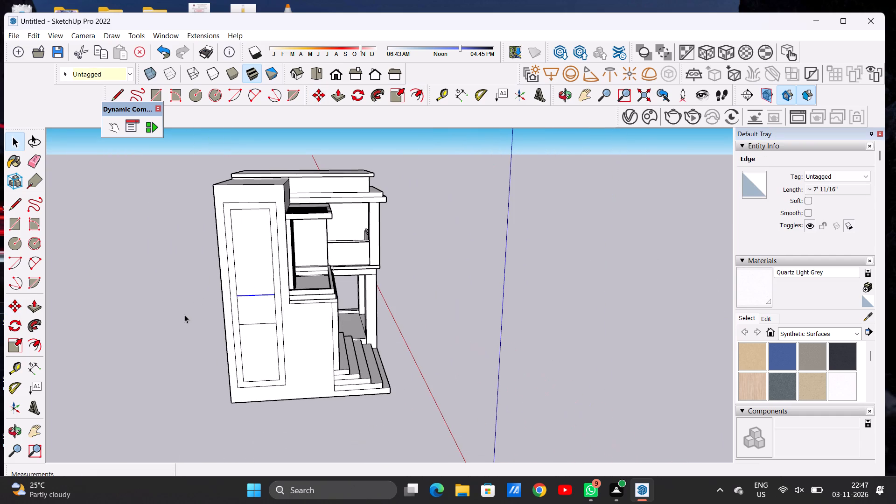
left_click(186, 315)
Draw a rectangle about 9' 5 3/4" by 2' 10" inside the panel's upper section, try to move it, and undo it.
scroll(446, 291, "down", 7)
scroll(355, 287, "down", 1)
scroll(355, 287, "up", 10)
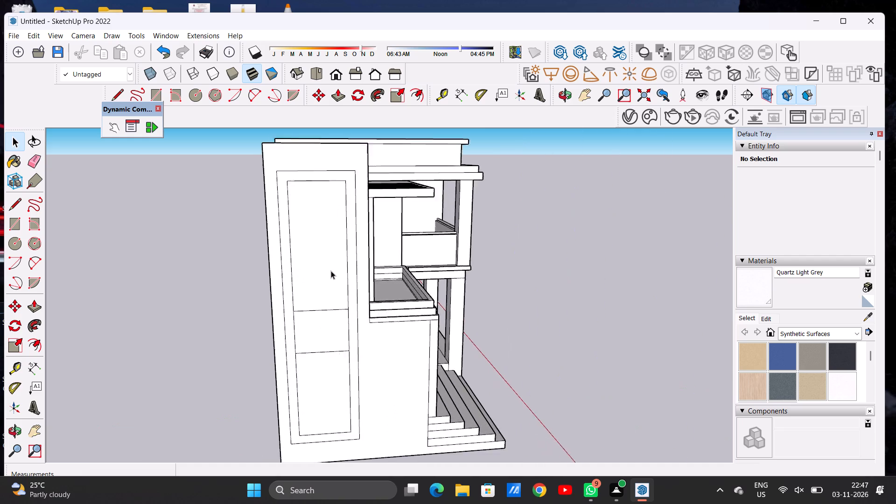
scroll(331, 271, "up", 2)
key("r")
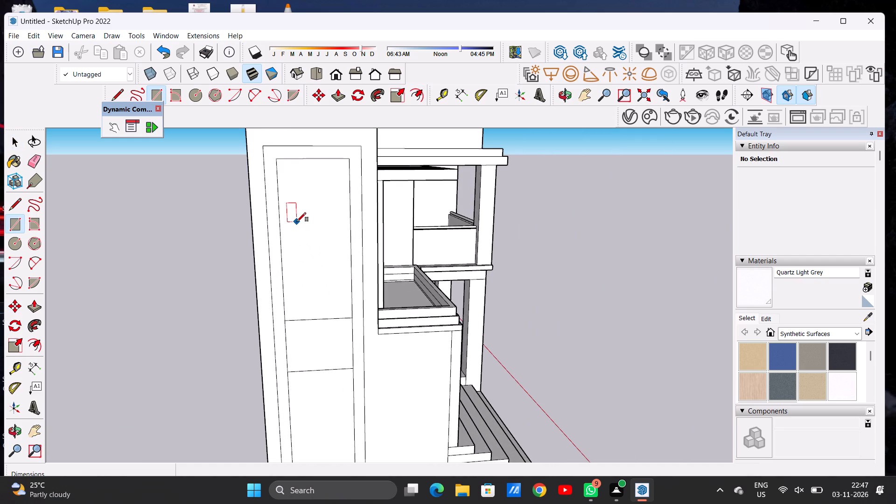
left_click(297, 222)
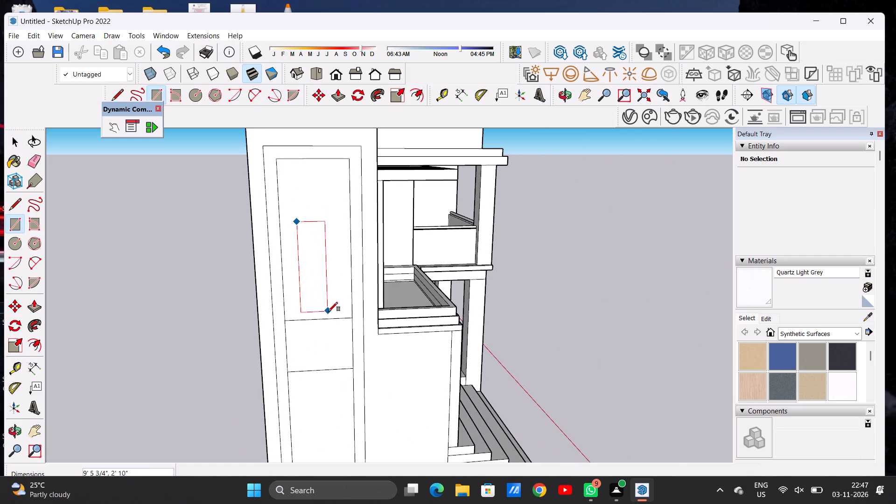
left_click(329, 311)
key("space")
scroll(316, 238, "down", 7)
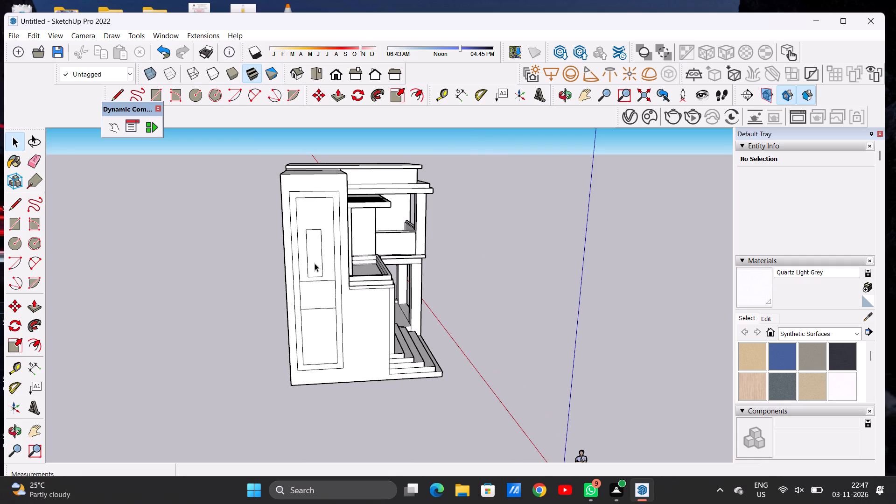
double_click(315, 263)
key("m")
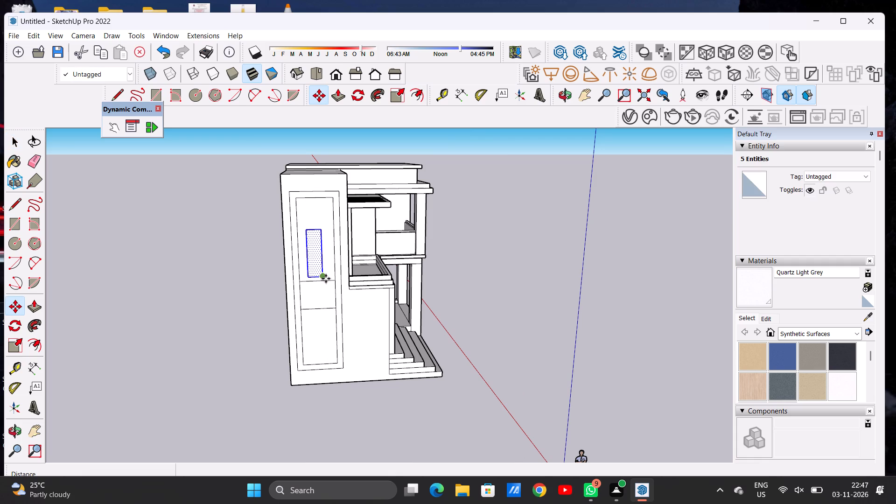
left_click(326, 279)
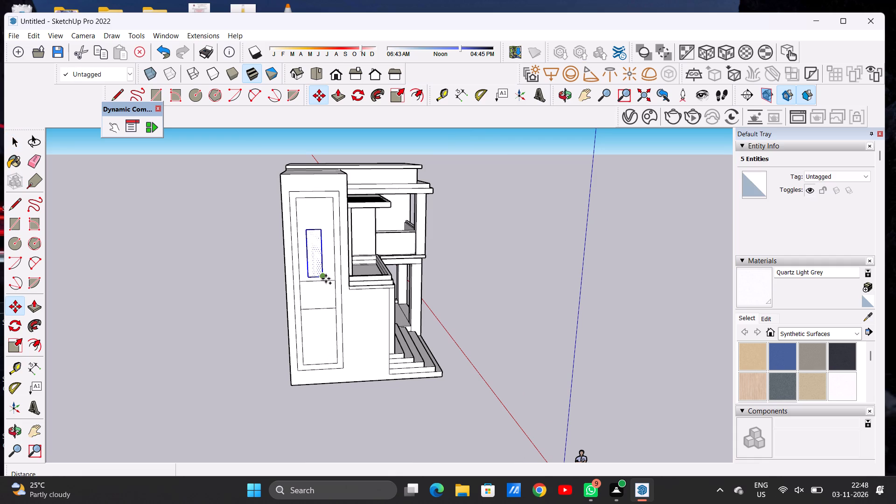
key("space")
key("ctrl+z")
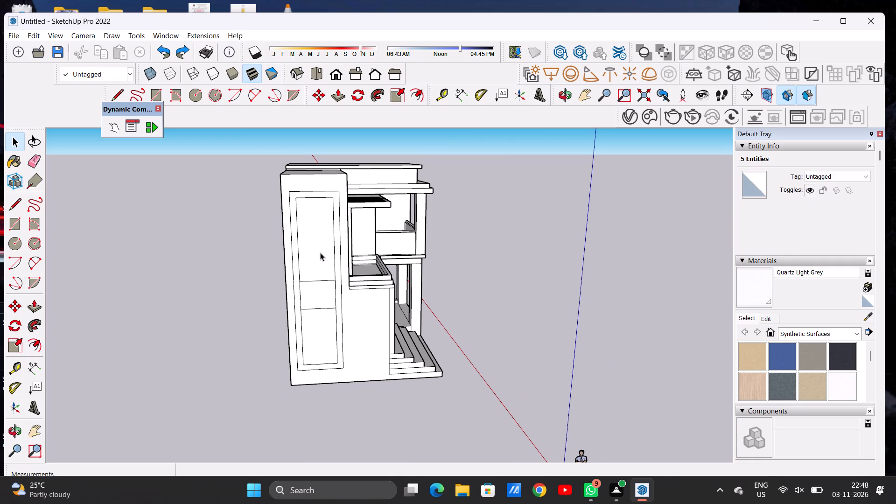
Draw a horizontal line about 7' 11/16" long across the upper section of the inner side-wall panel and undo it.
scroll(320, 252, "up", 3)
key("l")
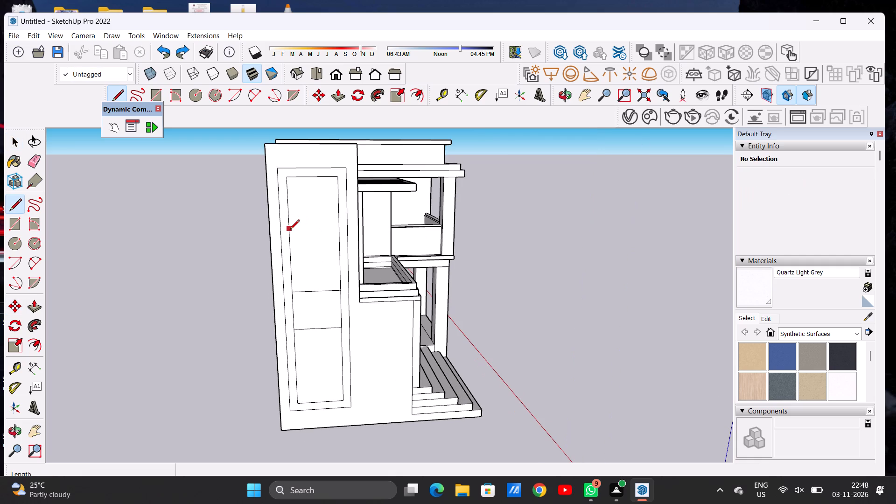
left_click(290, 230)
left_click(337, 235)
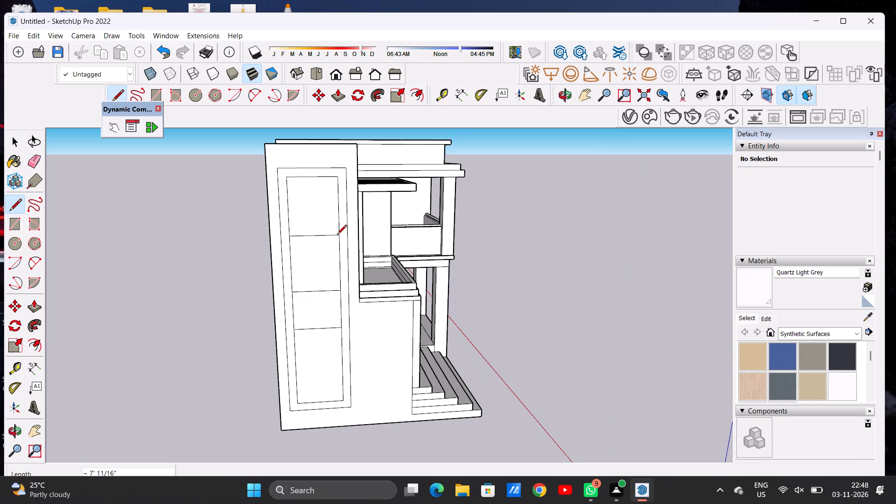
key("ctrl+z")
Draw a horizontal line about 7' 11/16" long across the inner side-wall panel, about midway up its upper section.
scroll(336, 235, "down", 5)
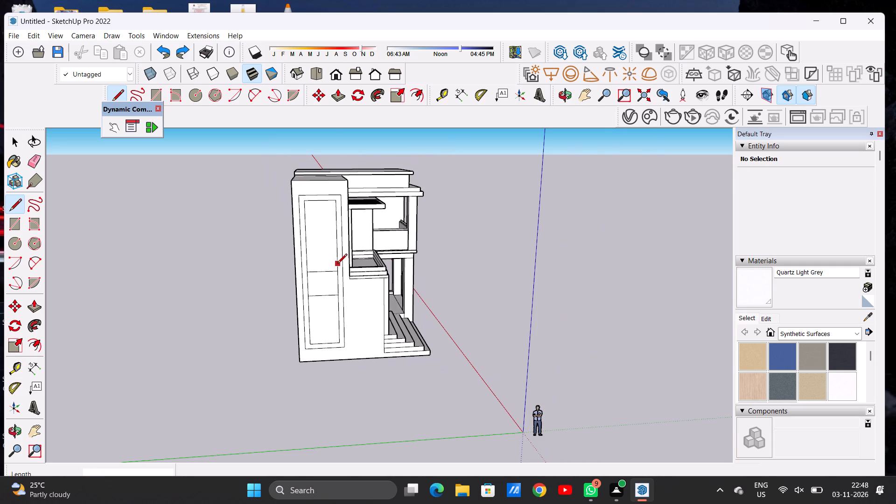
key("space")
key("o")
left_click_drag(323, 259, 267, 306)
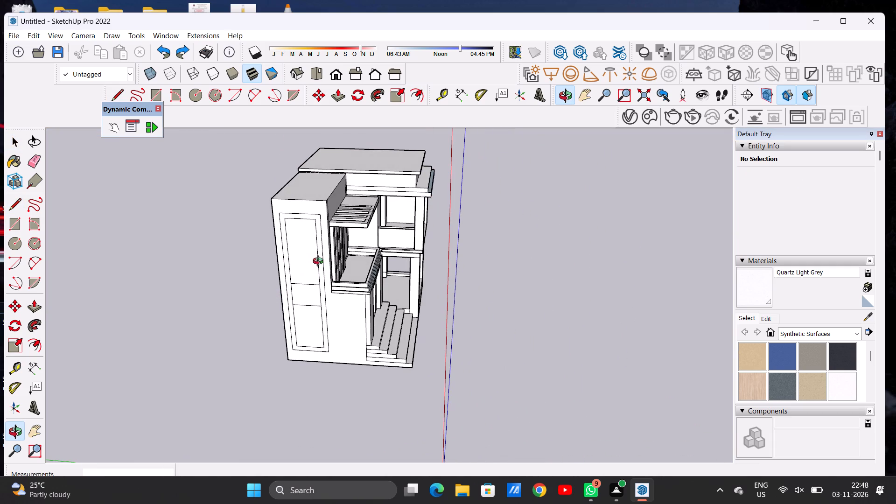
left_click_drag(309, 294, 345, 245)
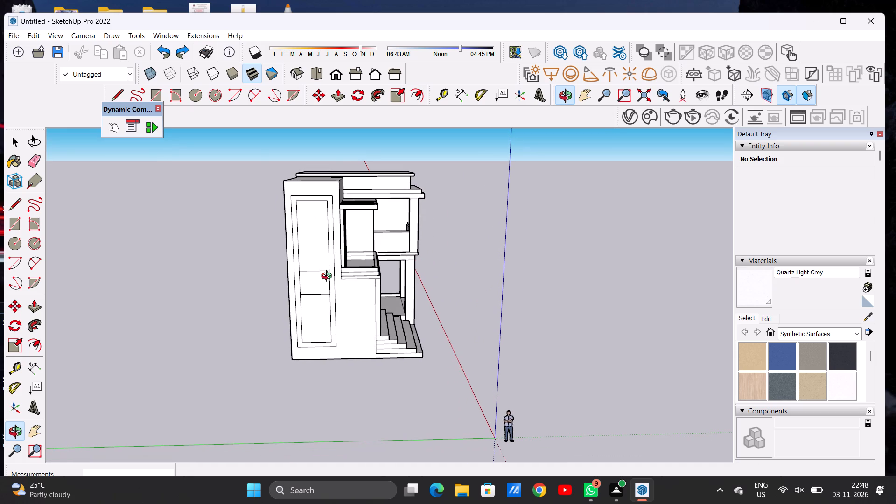
scroll(319, 261, "up", 6)
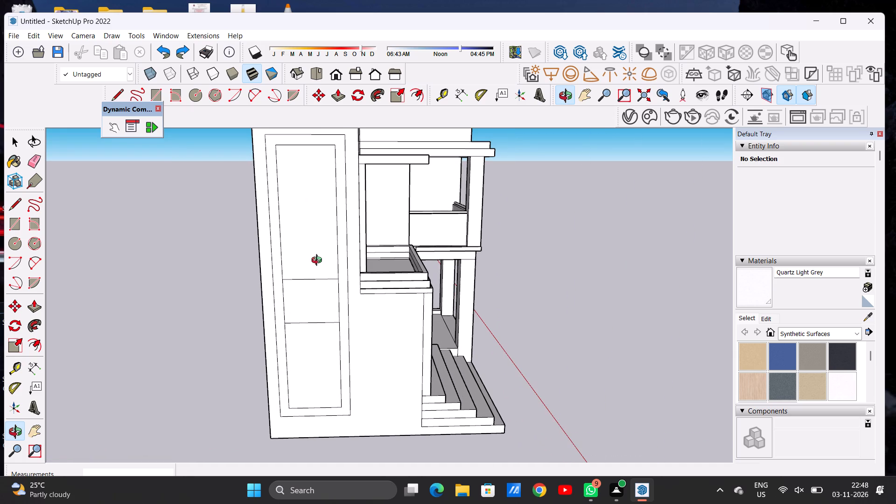
key("l")
left_click(279, 212)
left_click(332, 216)
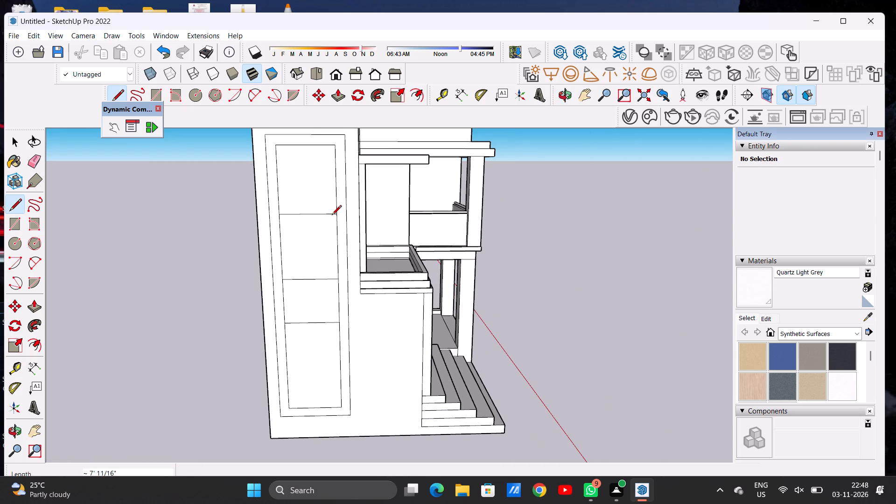
Offset the outline of the panel's second section from the top inward by about 7 1/2".
key("o")
key("f")
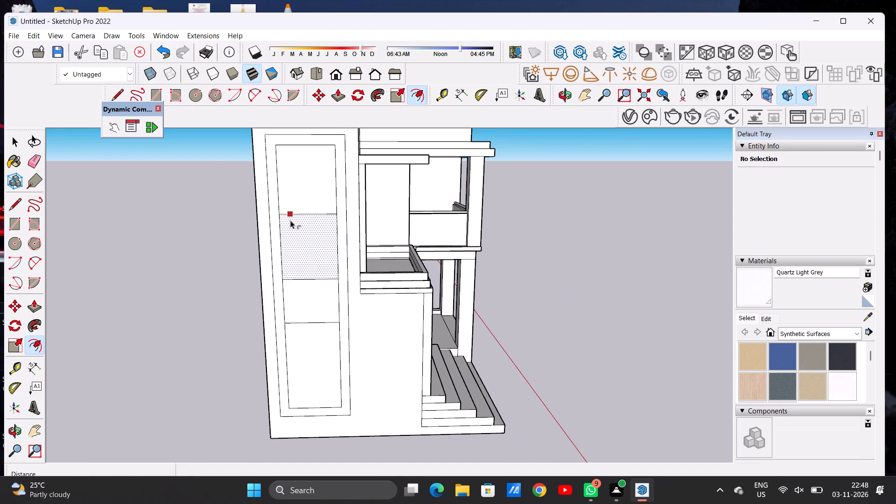
left_click(290, 220)
left_click(294, 219)
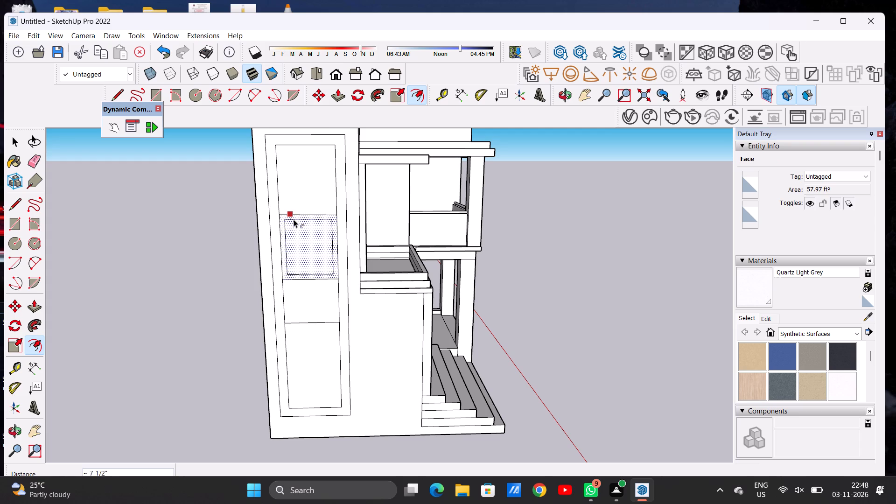
Draw two closely spaced vertical lines about 6' 11 1/2" long down the middle of the bordered second section of the side-wall panel.
key("space")
type("L")
scroll(306, 266, "up", 7)
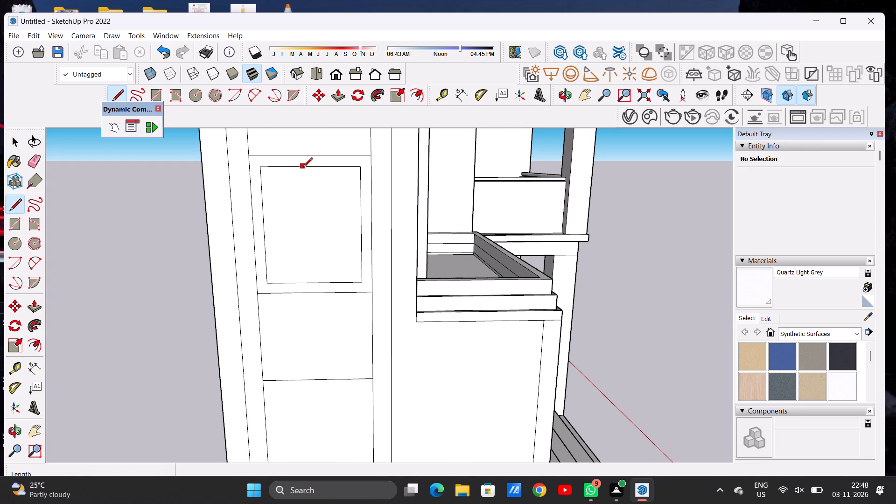
left_click(303, 168)
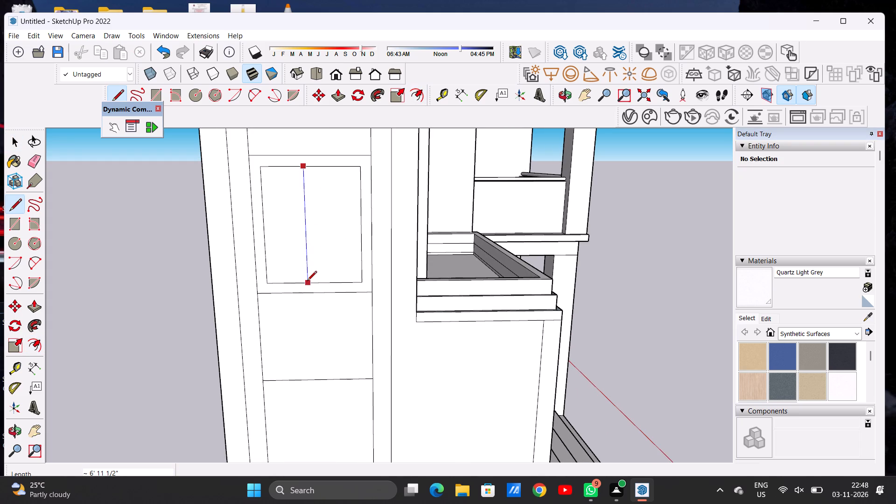
left_click(307, 281)
left_click(314, 166)
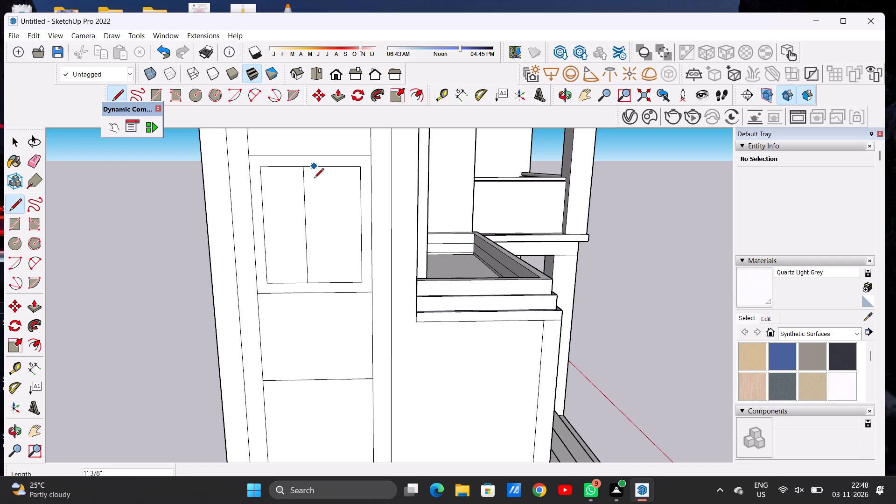
left_click(320, 282)
key("space")
Draw a horizontal line across the panel's lowest section, a short distance above its bottom edge.
scroll(325, 210, "down", 3)
scroll(325, 210, "up", 3)
scroll(325, 210, "down", 2)
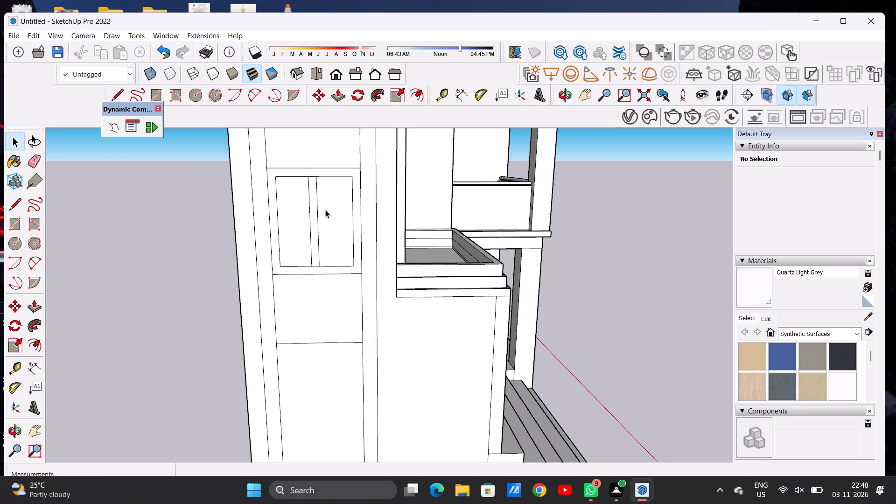
scroll(325, 210, "down", 11)
scroll(312, 313, "up", 7)
scroll(314, 314, "down", 4)
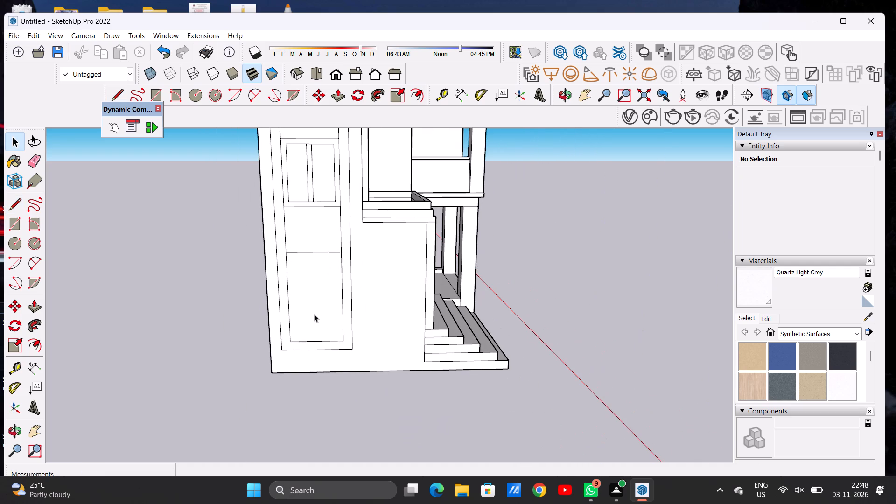
key("l")
key("space")
scroll(343, 309, "down", 7)
scroll(340, 311, "up", 9)
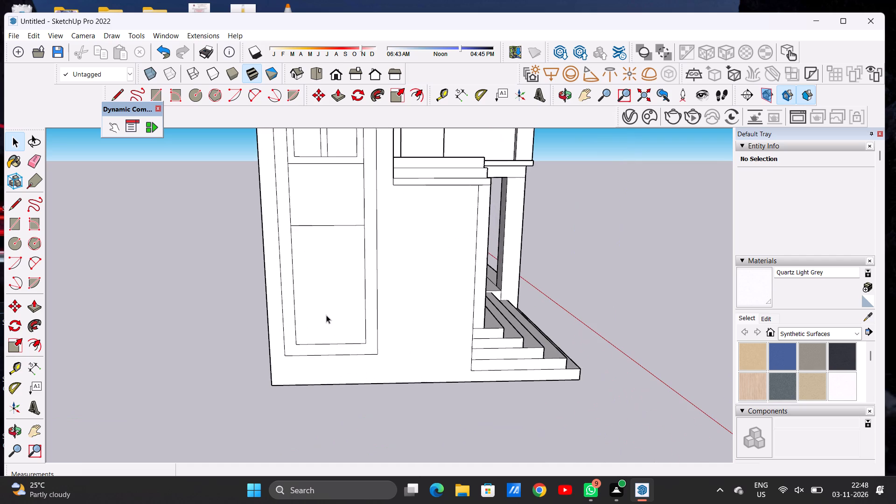
key("l")
left_click(294, 320)
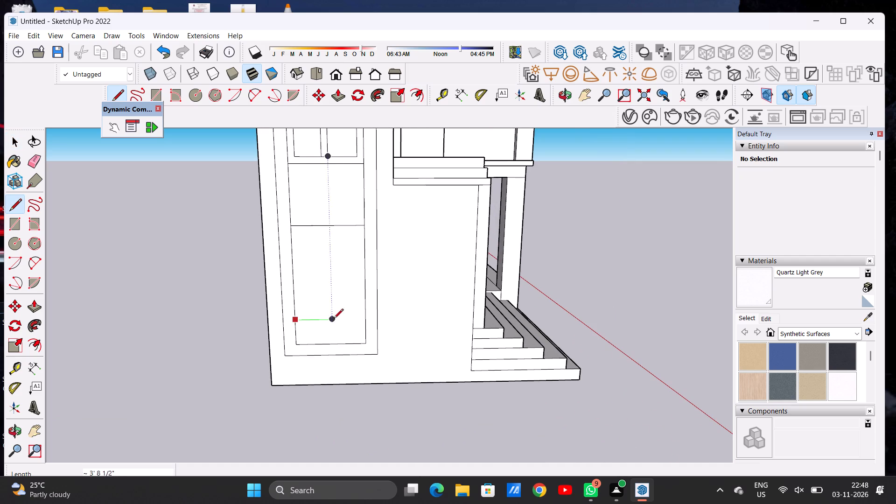
left_click(362, 319)
key("space")
Offset the outline of the tall lower section above the new line inward by about 10".
type("OF")
left_click(315, 232)
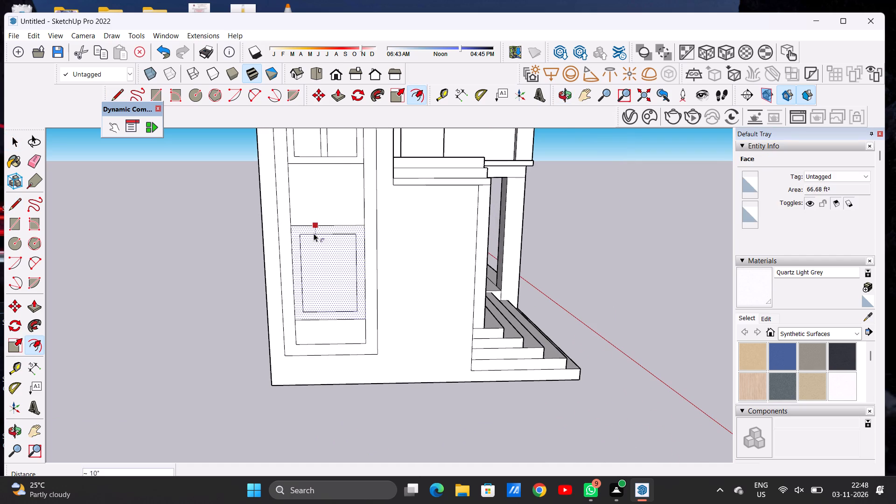
left_click(313, 233)
key("space")
Draw two closely spaced vertical lines about 8' 5/8" long down the middle of the lower bordered section.
type("L")
scroll(336, 241, "up", 6)
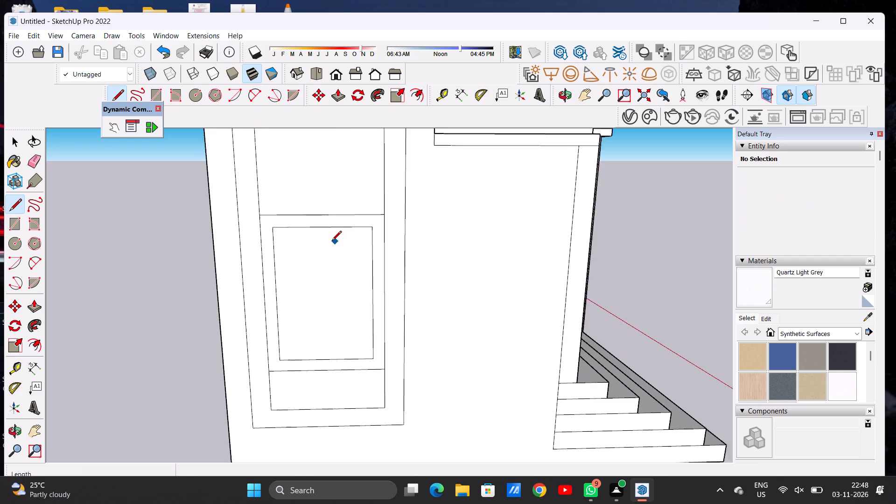
left_click(312, 225)
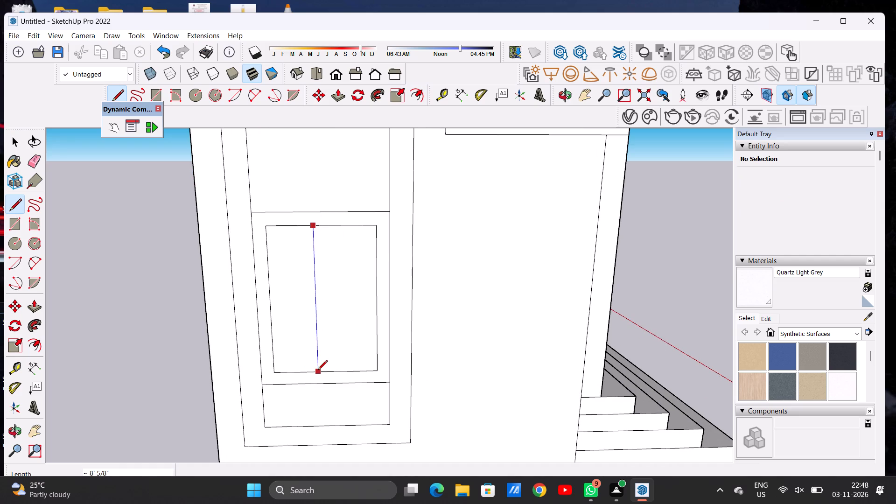
left_click(318, 371)
left_click(323, 229)
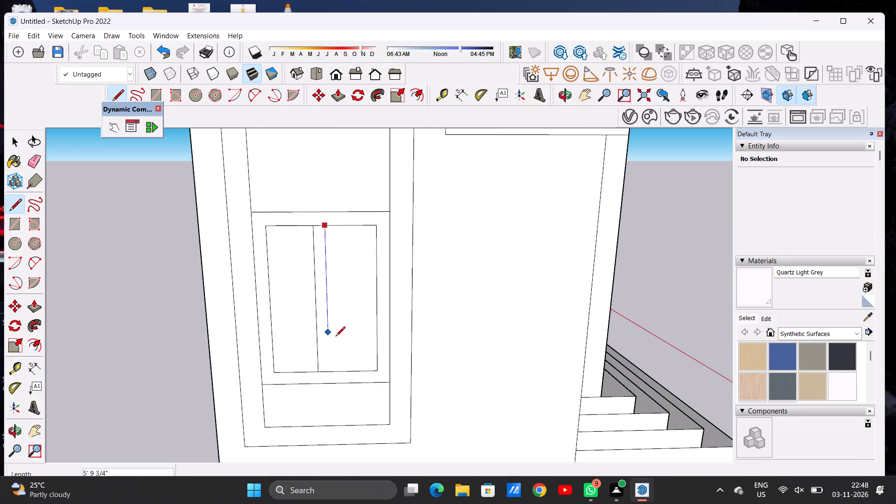
left_click(326, 369)
key("space")
Push/Pull the panel's outer frame border outward about 1' 3/4" from the side wall.
scroll(324, 356, "down", 2)
scroll(324, 357, "up", 1)
scroll(323, 357, "down", 2)
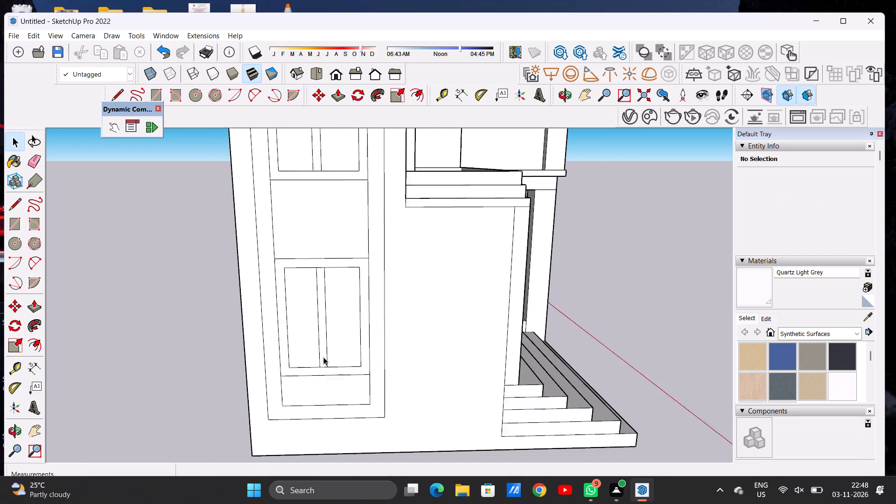
scroll(323, 357, "down", 12)
key("o")
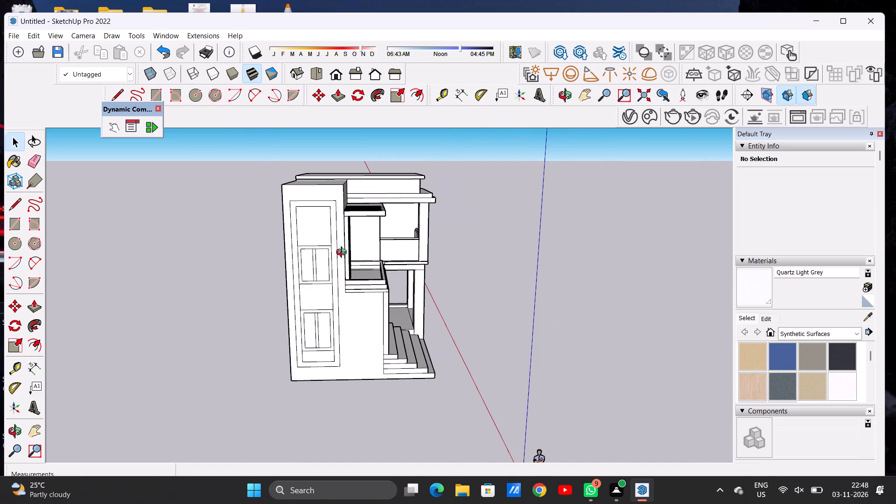
left_click_drag(354, 259, 178, 319)
scroll(287, 234, "up", 1)
scroll(287, 231, "down", 1)
scroll(287, 231, "up", 12)
key("p")
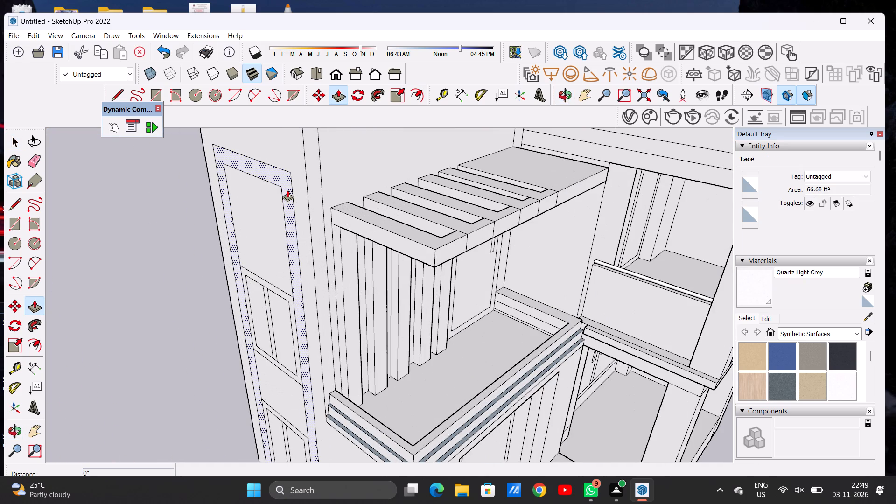
left_click(287, 190)
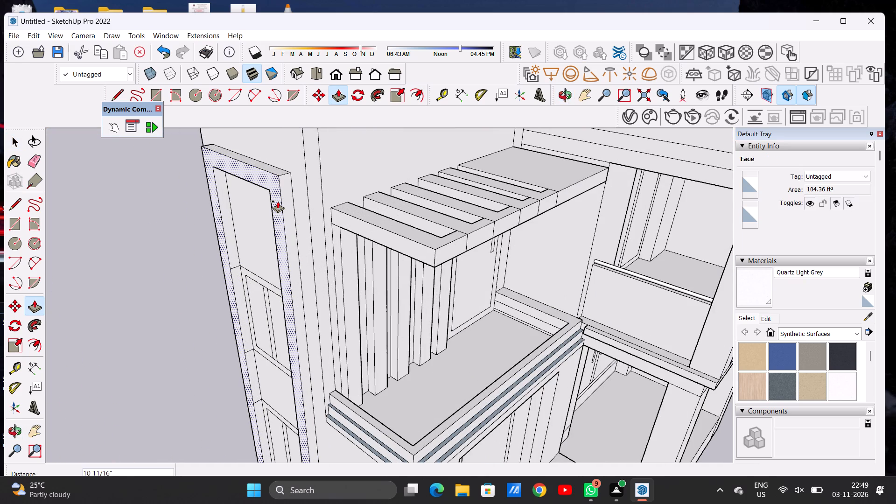
left_click(276, 201)
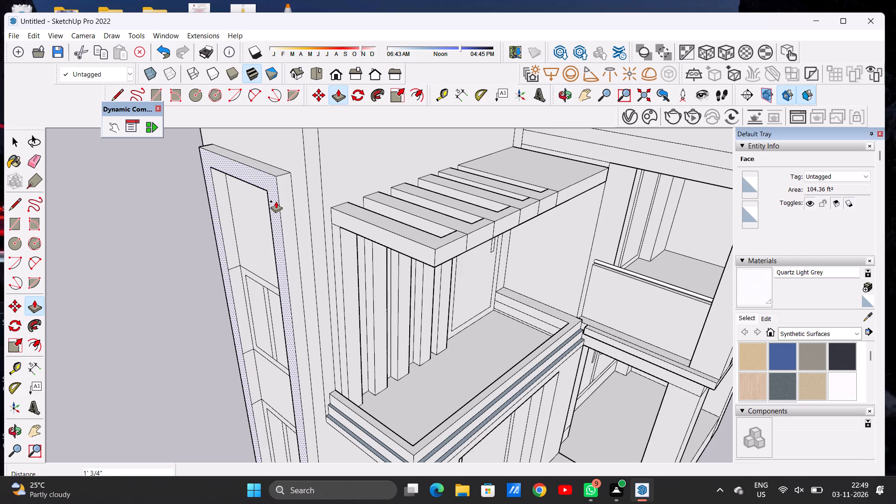
key("space")
Erase the four short section lines crossing the inner left side face of the raised frame.
type("O")
scroll(300, 213, "down", 9)
left_click_drag(281, 247, 427, 221)
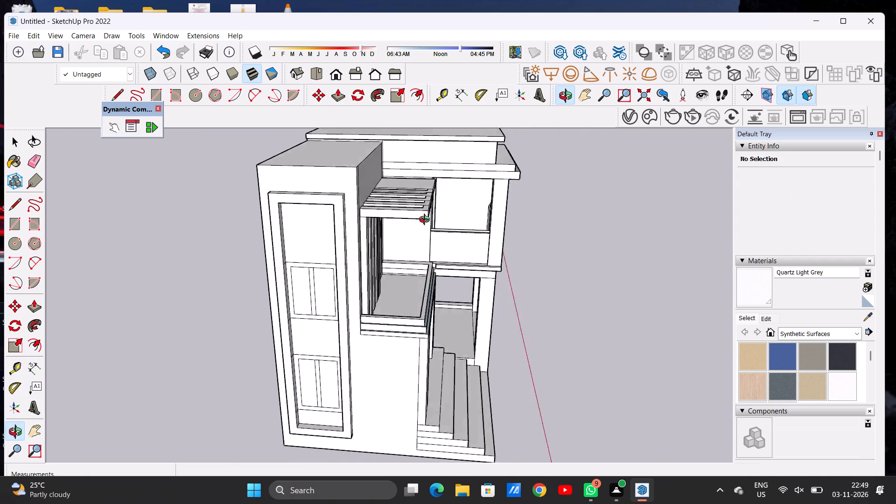
left_click_drag(427, 221, 454, 210)
scroll(350, 278, "down", 8)
left_click_drag(334, 350, 329, 343)
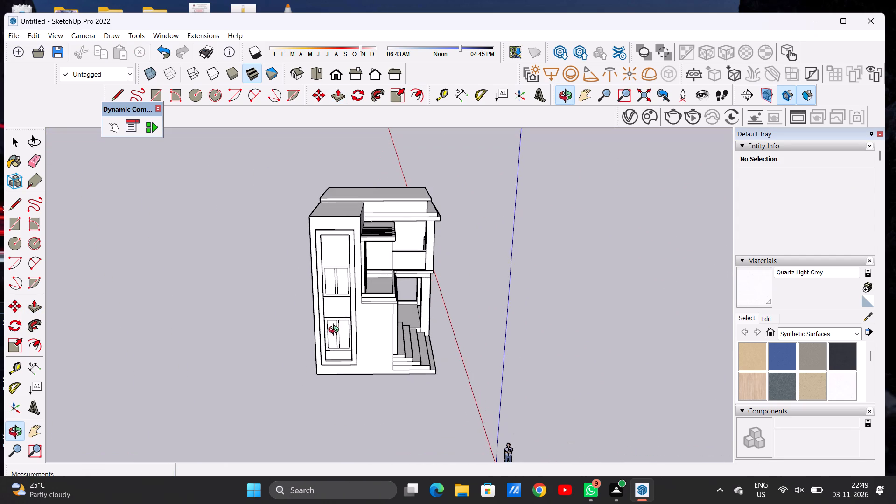
scroll(340, 294, "up", 7)
left_click_drag(326, 282, 248, 300)
scroll(261, 255, "up", 8)
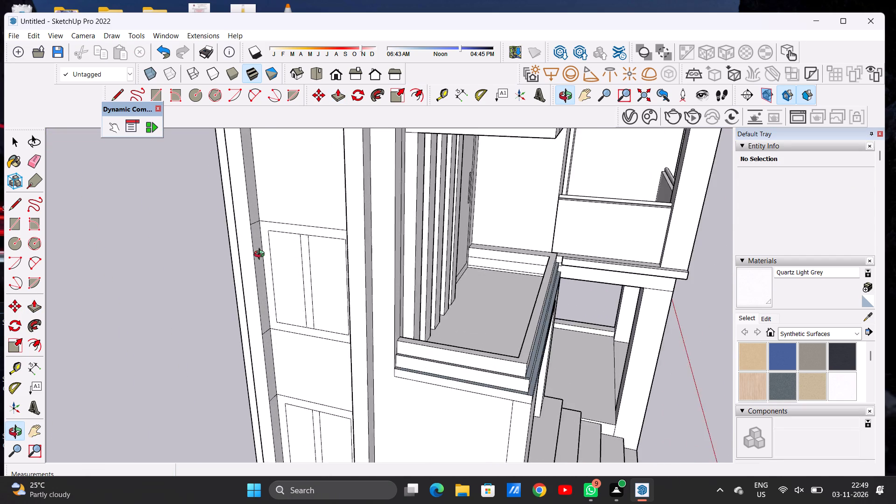
scroll(261, 255, "up", 6)
key("e")
left_click_drag(245, 185, 245, 189)
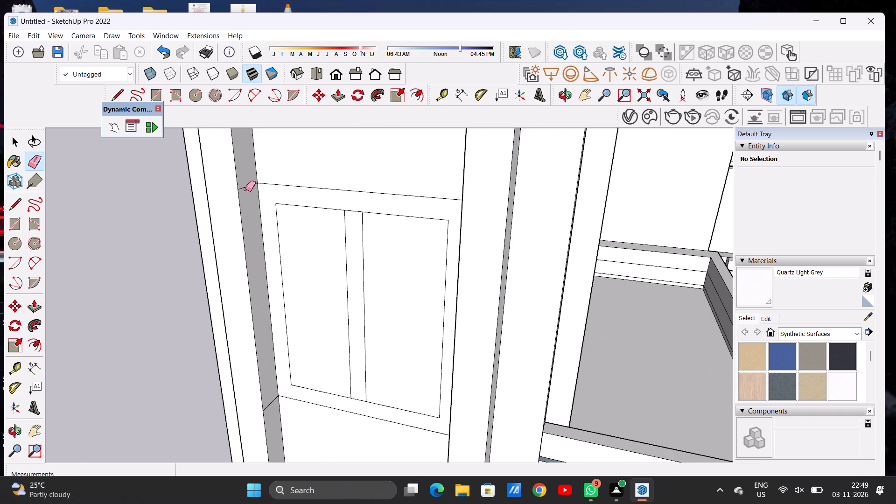
left_click_drag(245, 189, 245, 189)
left_click_drag(269, 401, 271, 407)
scroll(310, 248, "down", 13)
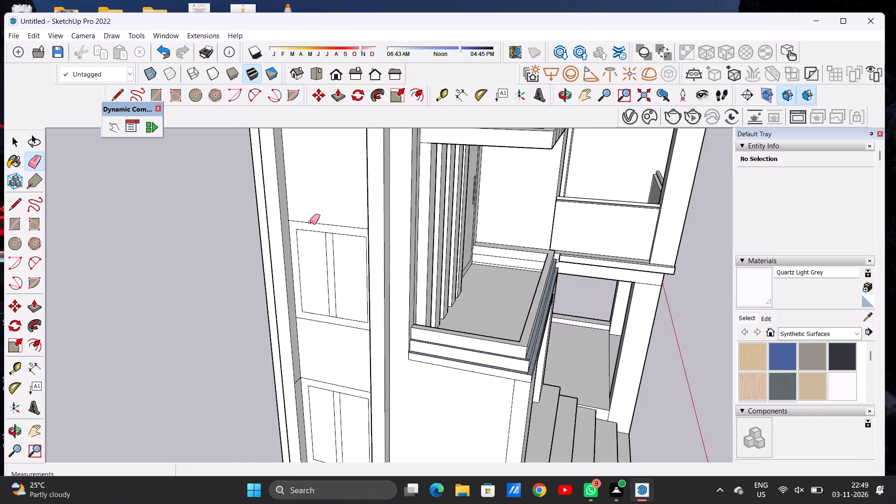
scroll(310, 222, "down", 4)
scroll(311, 358, "up", 19)
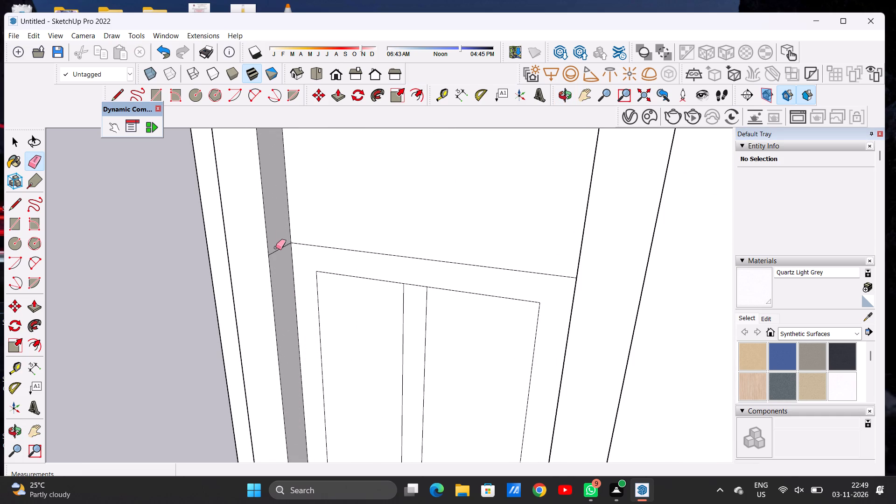
left_click_drag(276, 249, 278, 257)
scroll(305, 261, "down", 7)
scroll(315, 427, "up", 9)
left_click_drag(284, 387, 285, 391)
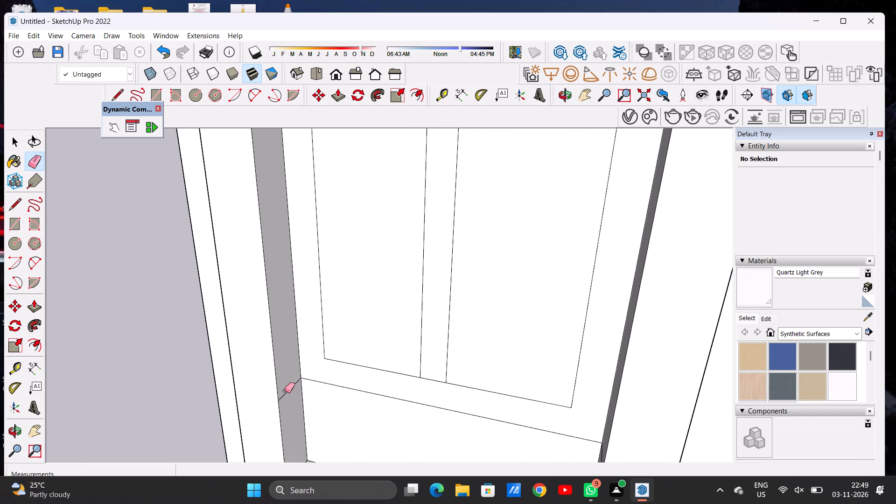
left_click_drag(285, 391, 292, 401)
Erase the four short section lines crossing the inner right side face of the raised frame.
scroll(317, 391, "down", 14)
key("o")
left_click_drag(322, 368, 504, 355)
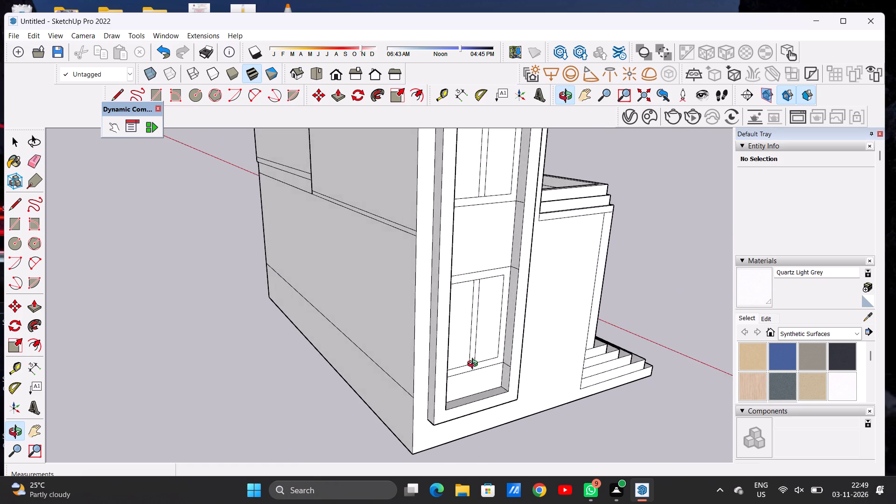
scroll(367, 371, "down", 3)
scroll(367, 371, "up", 1)
scroll(367, 371, "down", 3)
left_click_drag(422, 355, 499, 349)
scroll(501, 203, "up", 9)
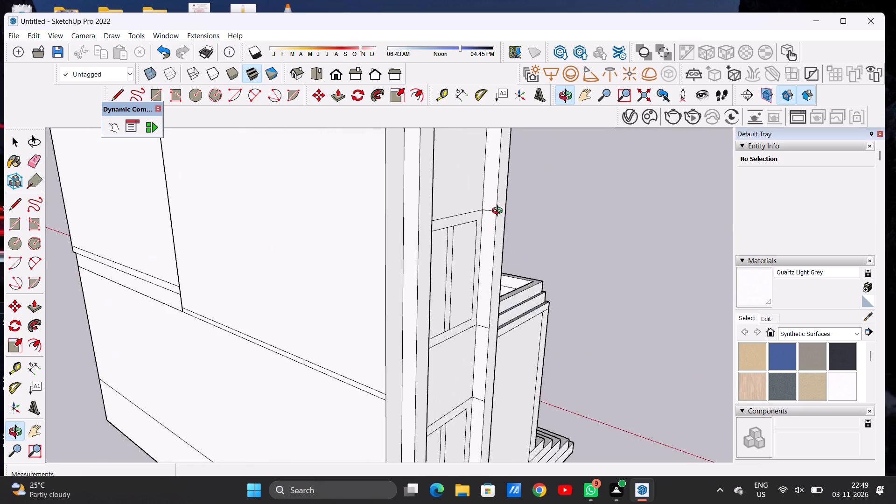
scroll(499, 212, "up", 7)
key("e")
left_click_drag(481, 197, 484, 209)
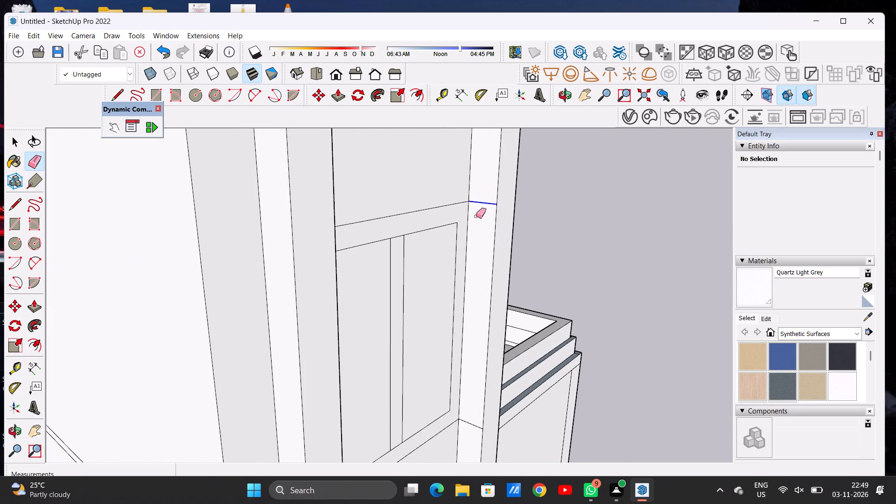
scroll(458, 216, "down", 2)
scroll(458, 216, "up", 1)
scroll(458, 216, "down", 4)
scroll(458, 215, "up", 1)
scroll(458, 214, "down", 9)
scroll(452, 330, "up", 1)
scroll(451, 331, "down", 2)
scroll(451, 333, "up", 12)
left_click_drag(468, 251, 468, 257)
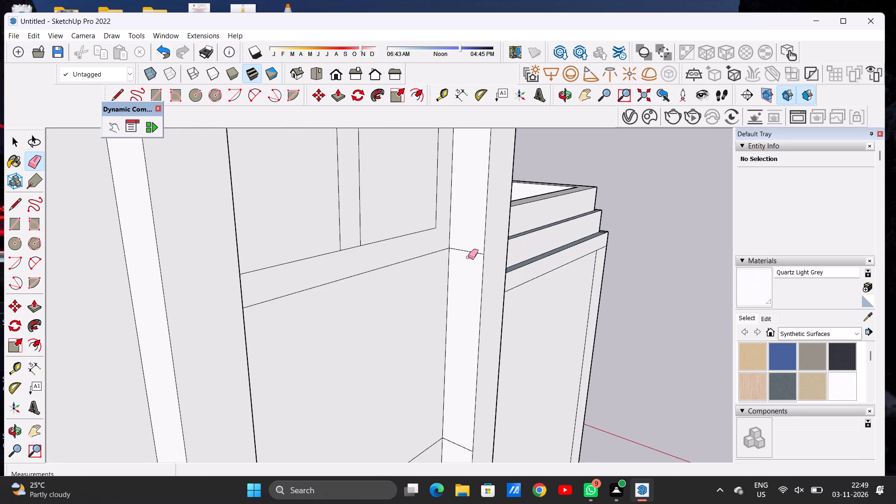
left_click_drag(468, 257, 468, 258)
left_click_drag(467, 244, 466, 259)
scroll(382, 257, "down", 13)
scroll(367, 254, "up", 2)
scroll(373, 254, "down", 8)
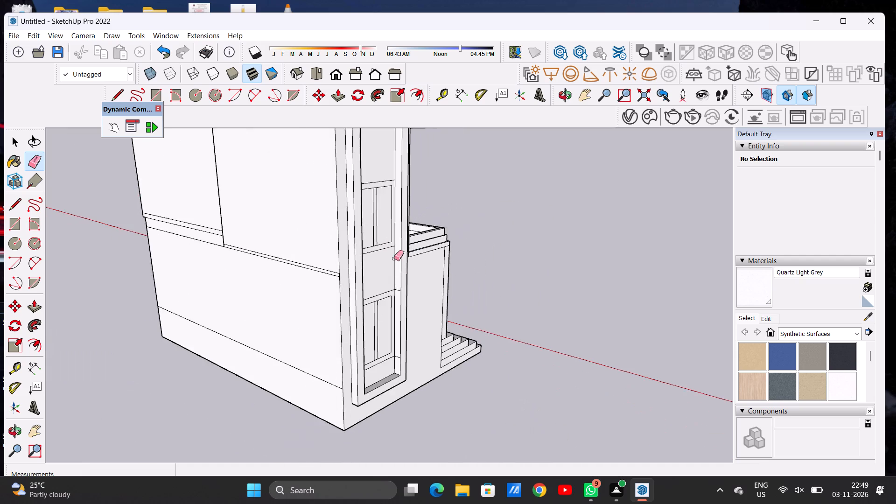
scroll(400, 323, "up", 8)
scroll(397, 267, "down", 1)
scroll(397, 267, "up", 11)
left_click_drag(398, 244, 402, 266)
scroll(399, 254, "down", 18)
scroll(381, 238, "up", 1)
scroll(377, 242, "down", 6)
scroll(385, 321, "up", 17)
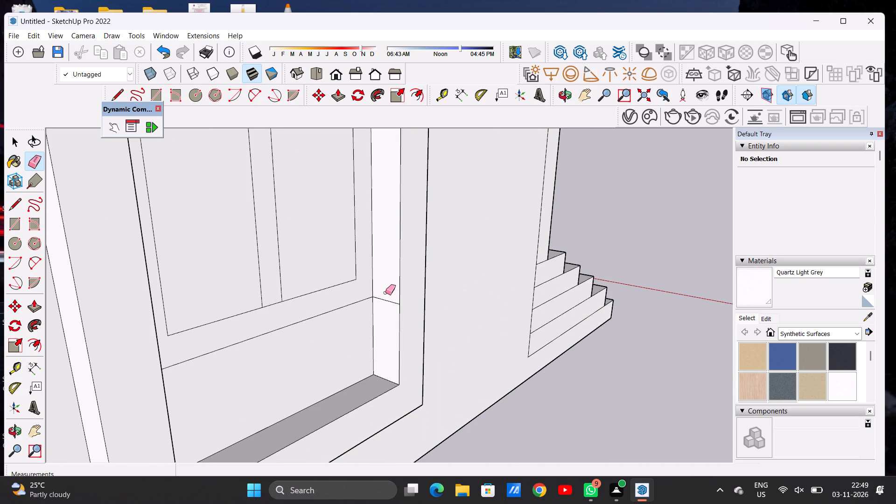
left_click_drag(386, 295, 393, 311)
key("space")
Examine the raised side-wall frame and its window sections from the side and from a distance.
type("O")
left_click_drag(418, 309, 332, 311)
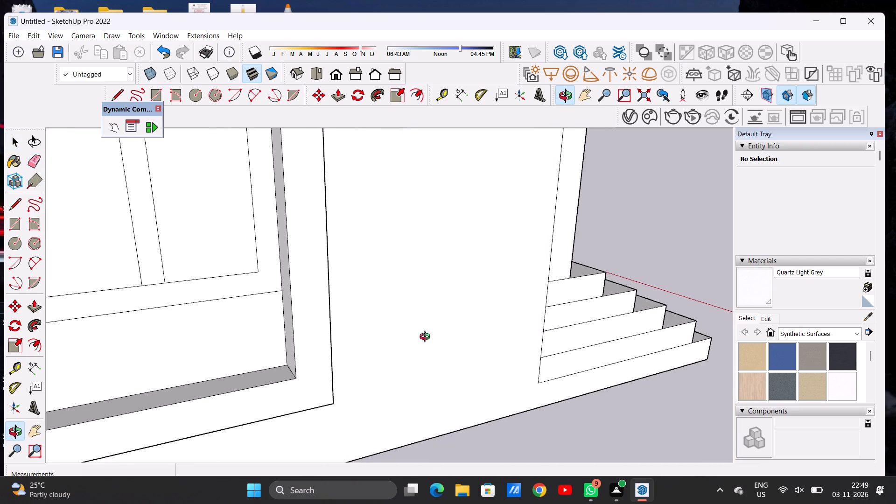
scroll(480, 333, "down", 3)
scroll(483, 334, "up", 1)
scroll(483, 334, "down", 10)
left_click_drag(447, 337, 399, 325)
scroll(384, 351, "down", 2)
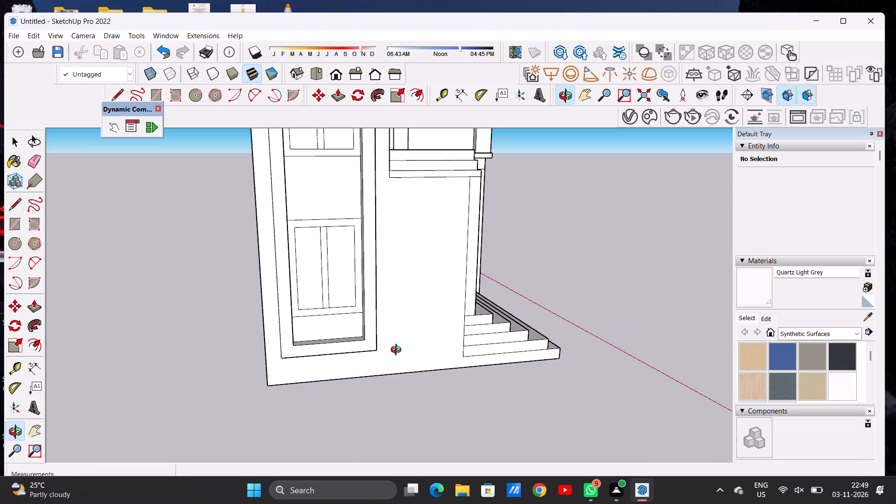
scroll(431, 343, "down", 10)
scroll(392, 302, "up", 6)
left_click_drag(411, 312, 353, 297)
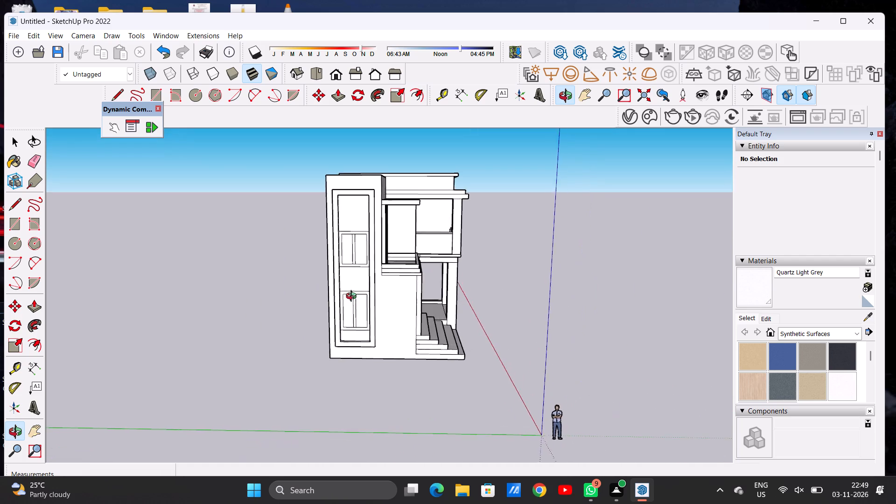
left_click_drag(353, 297, 357, 295)
scroll(372, 312, "down", 5)
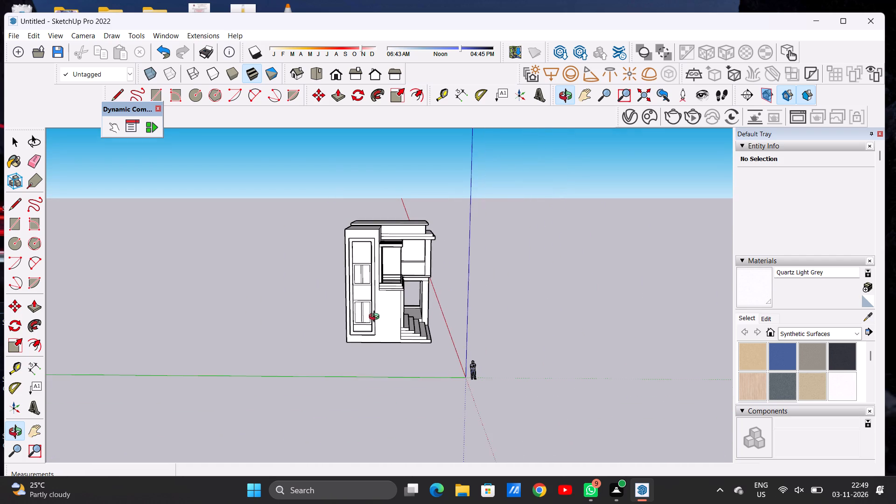
scroll(360, 278, "up", 1)
scroll(360, 278, "down", 1)
scroll(360, 278, "up", 3)
scroll(360, 278, "down", 1)
scroll(360, 278, "up", 1)
scroll(369, 213, "up", 6)
left_click_drag(393, 267, 409, 229)
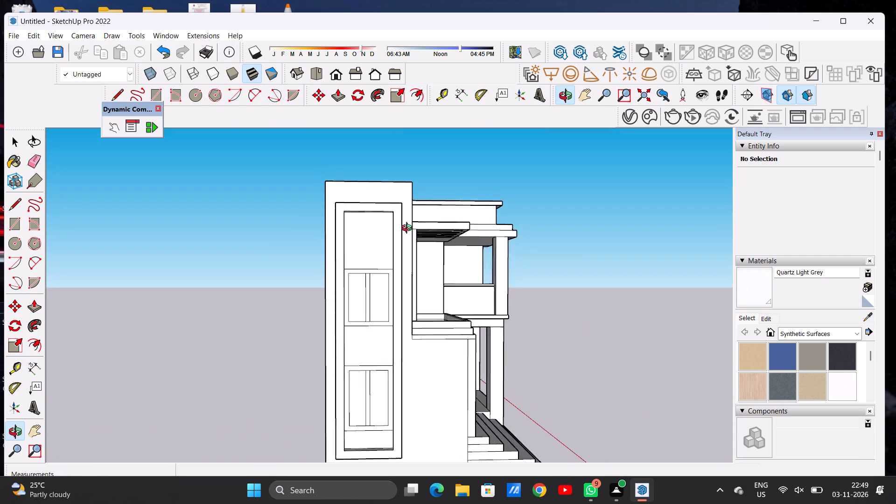
Push/Pull the rear wall's strip below the upper-floor band so it sits flush with the lower wall face.
left_click_drag(409, 229, 389, 266)
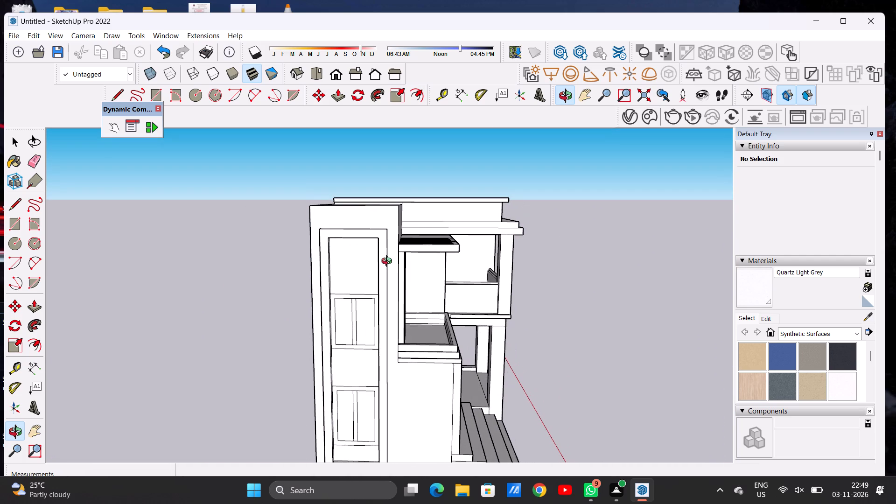
scroll(378, 261, "down", 13)
left_click_drag(359, 310, 479, 327)
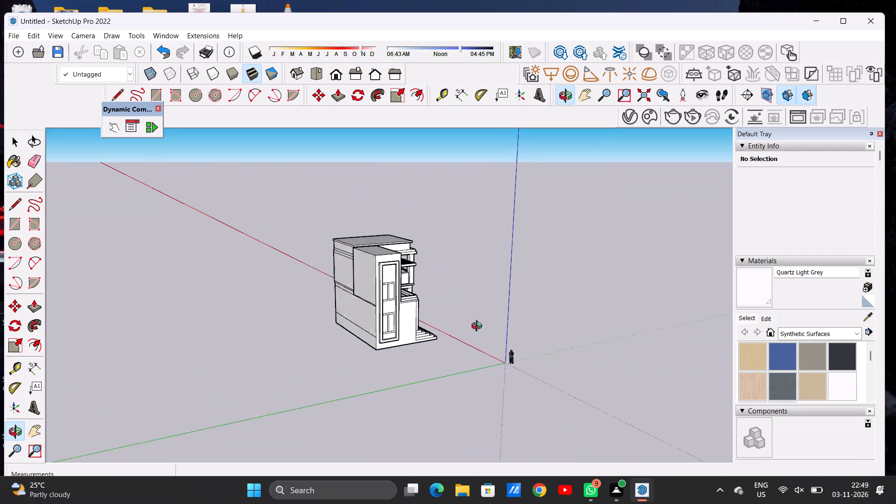
left_click_drag(479, 327, 487, 350)
scroll(349, 271, "down", 1)
scroll(349, 271, "up", 6)
scroll(392, 274, "down", 2)
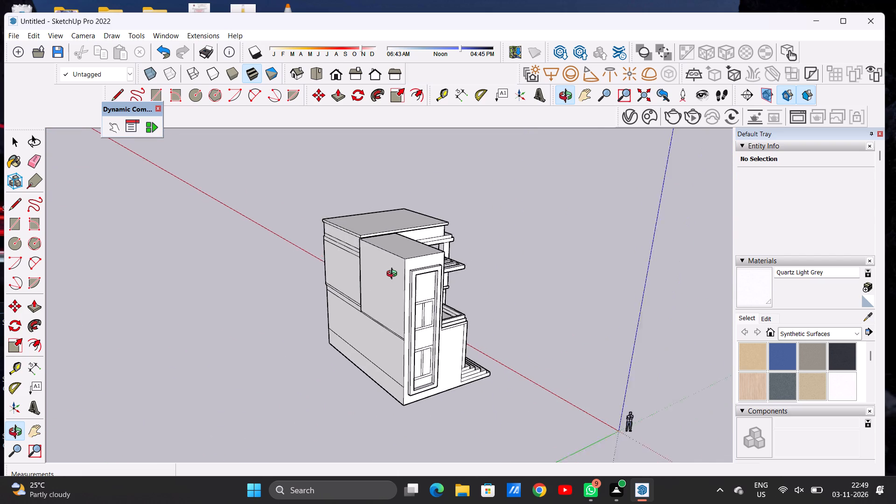
scroll(394, 275, "down", 5)
left_click_drag(392, 338, 489, 355)
left_click_drag(336, 304, 520, 304)
left_click_drag(370, 302, 426, 304)
scroll(409, 284, "up", 15)
left_click_drag(415, 285, 421, 307)
scroll(413, 357, "up", 7)
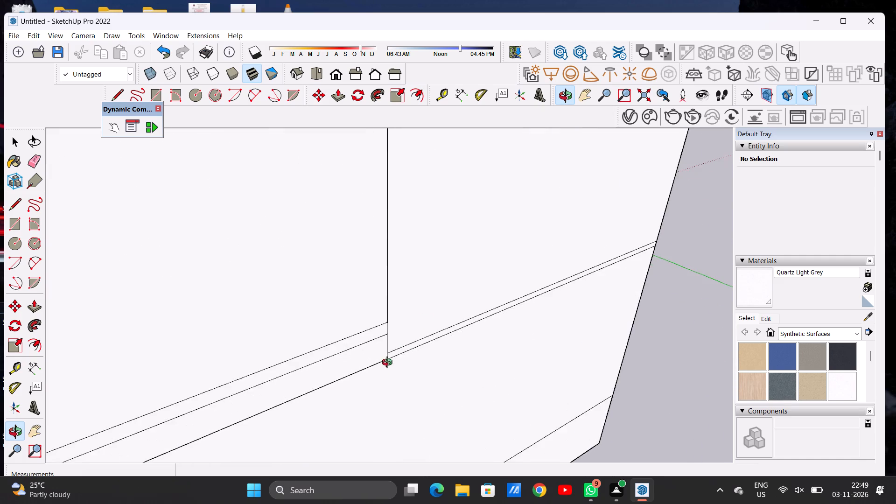
scroll(389, 364, "up", 20)
scroll(389, 364, "up", 11)
left_click_drag(383, 357, 322, 351)
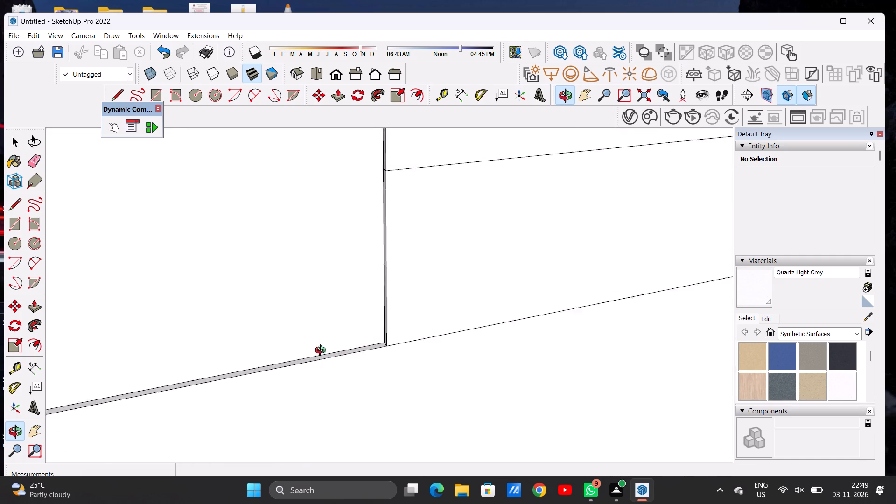
left_click_drag(322, 351, 273, 345)
scroll(373, 345, "down", 8)
scroll(369, 337, "up", 1)
scroll(369, 338, "down", 5)
left_click_drag(439, 339, 310, 339)
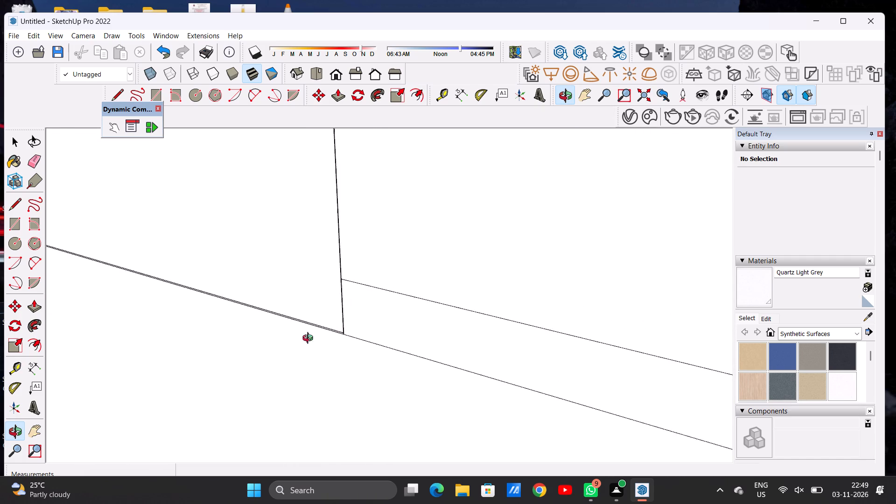
left_click_drag(310, 339, 239, 342)
scroll(357, 333, "up", 20)
scroll(357, 333, "up", 3)
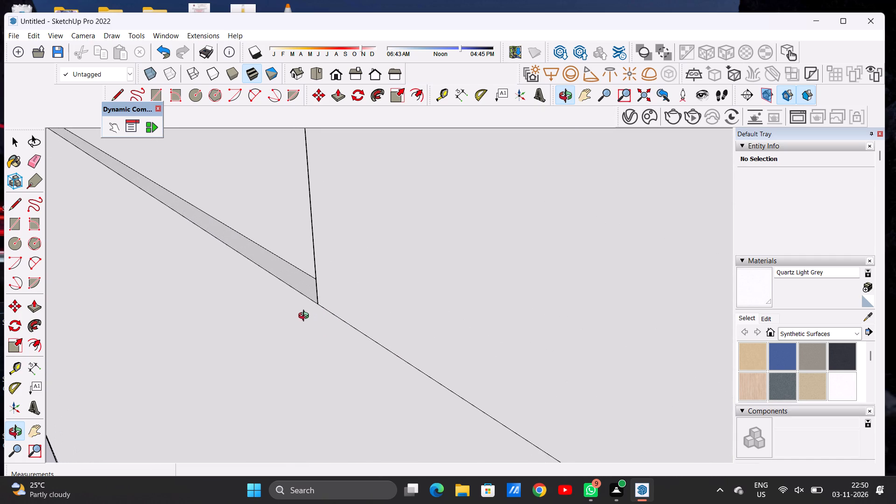
scroll(306, 317, "up", 9)
key("p")
left_click(308, 252)
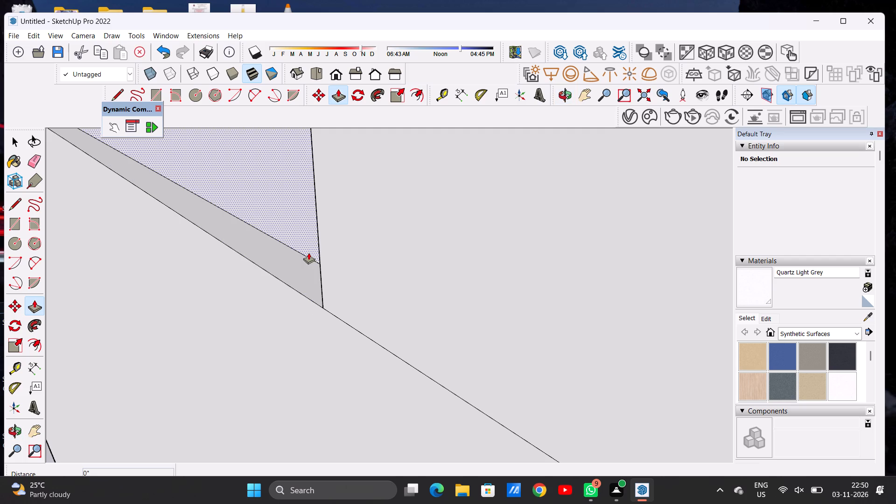
left_click(322, 311)
key("space")
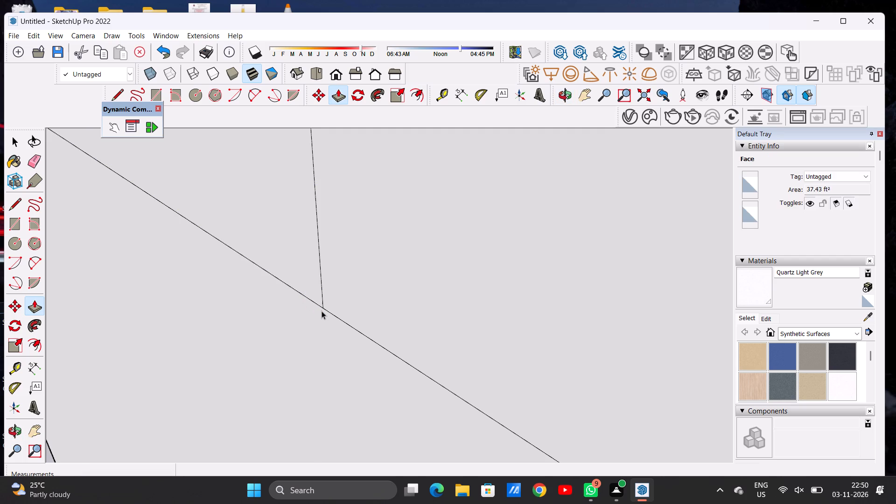
Push/Pull the thin band at the bottom of the upper-floor rear wall flush with the strip directly beneath it.
type("O")
scroll(321, 320, "down", 20)
scroll(321, 320, "down", 14)
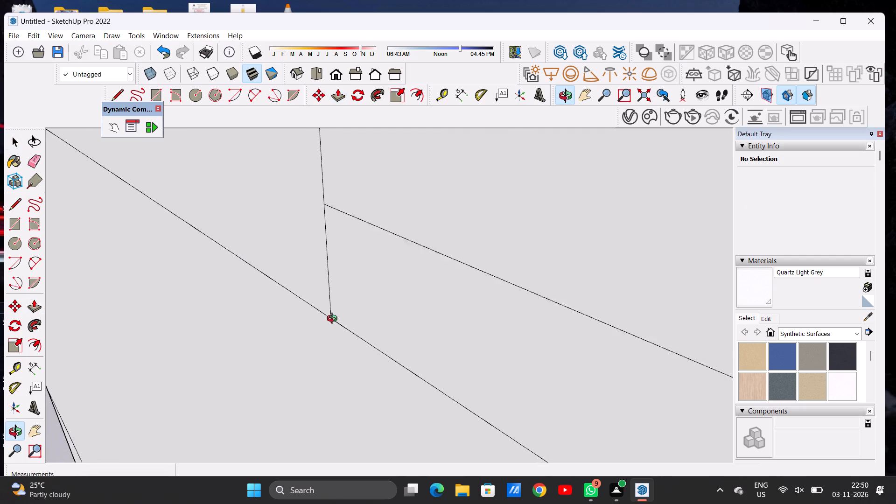
scroll(334, 320, "down", 9)
scroll(357, 309, "up", 1)
scroll(346, 308, "down", 3)
scroll(346, 308, "up", 1)
scroll(348, 307, "down", 6)
scroll(371, 277, "up", 1)
scroll(371, 277, "down", 19)
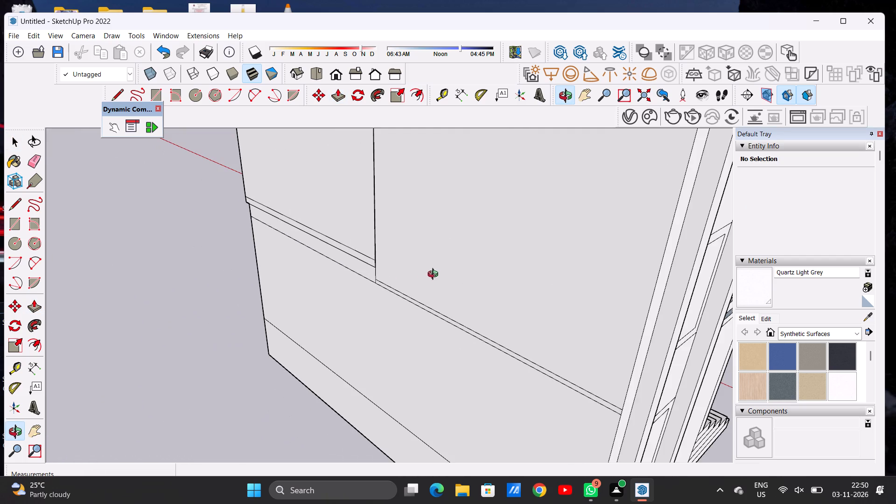
left_click_drag(339, 265, 480, 239)
left_click_drag(252, 260, 449, 237)
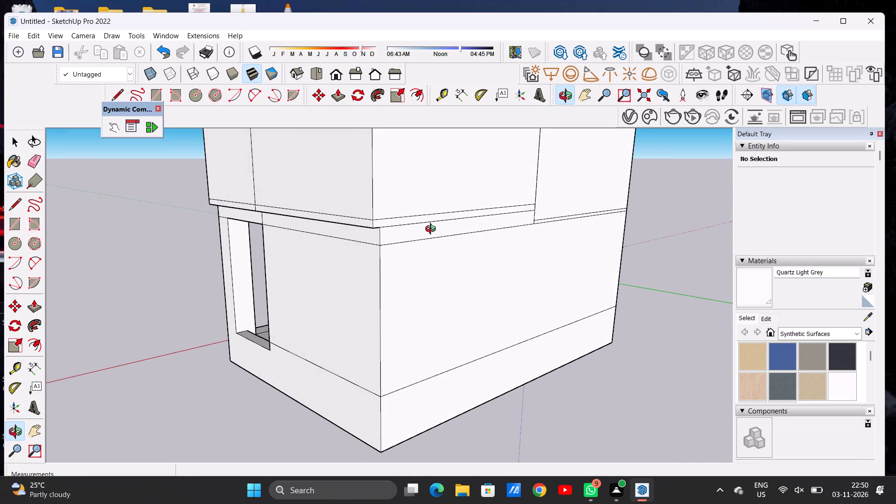
scroll(433, 230, "up", 7)
left_click_drag(418, 225, 344, 211)
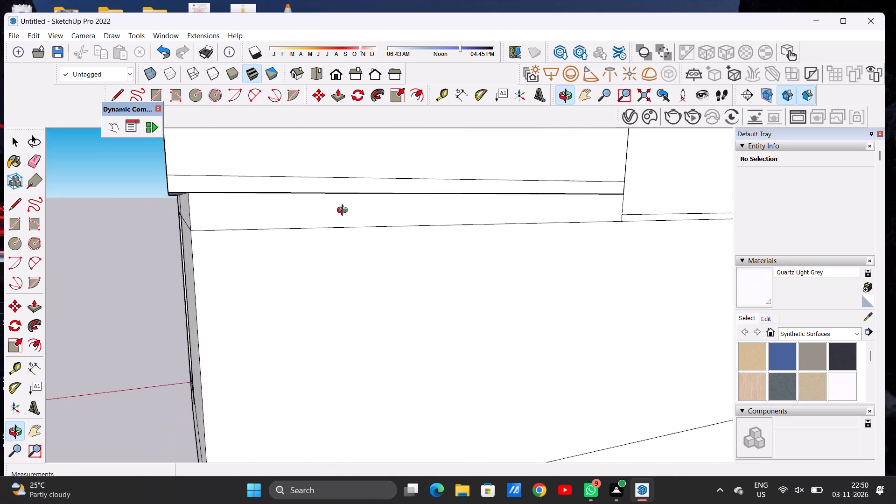
left_click_drag(344, 211, 237, 238)
scroll(546, 250, "up", 2)
scroll(547, 242, "down", 1)
scroll(547, 242, "up", 5)
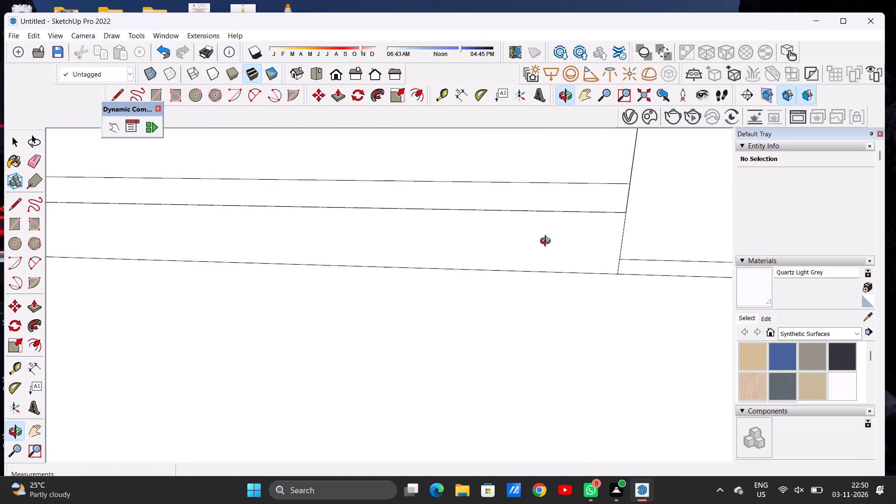
scroll(567, 258, "down", 15)
scroll(346, 245, "up", 1)
scroll(316, 249, "down", 1)
scroll(307, 251, "up", 17)
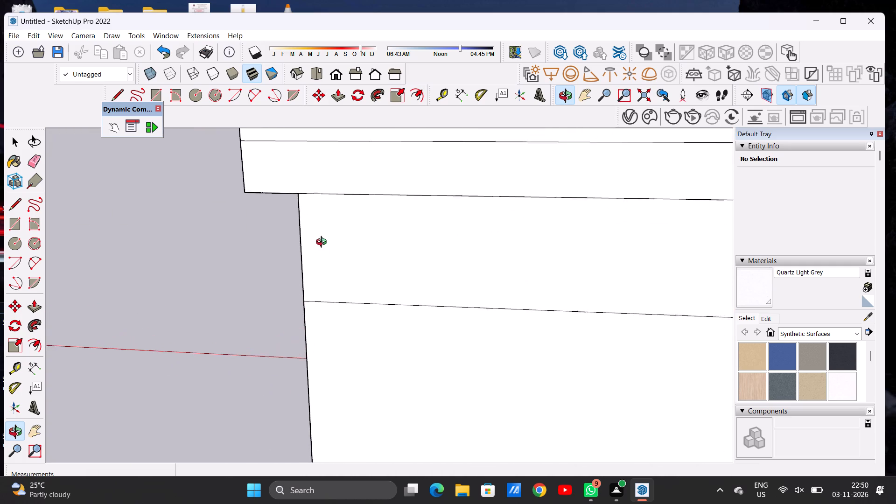
scroll(323, 243, "up", 1)
left_click_drag(335, 240, 579, 179)
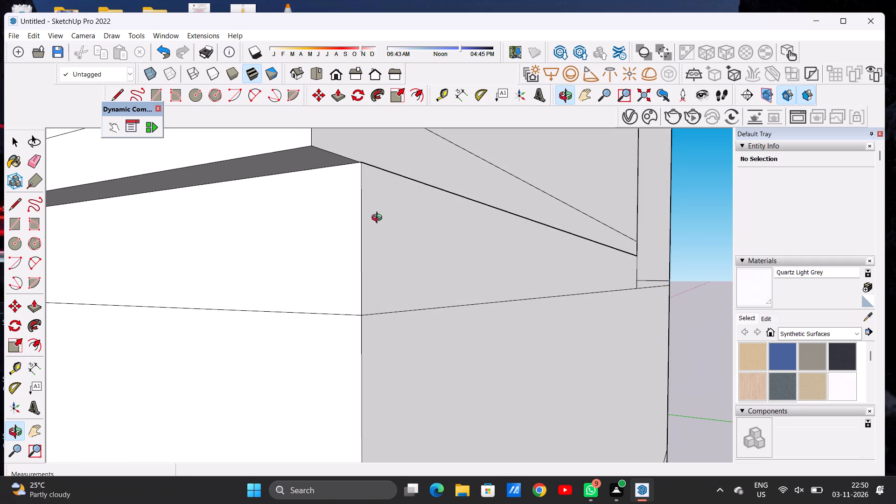
left_click_drag(369, 218, 350, 335)
scroll(344, 182, "up", 3)
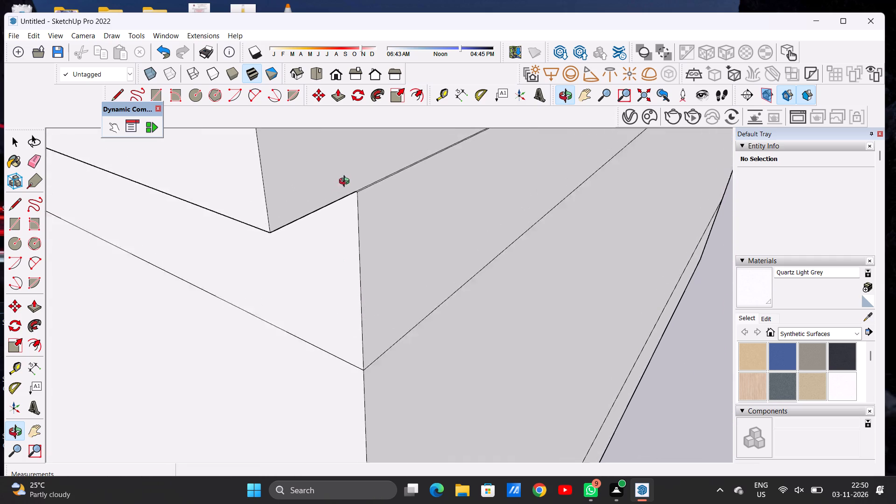
scroll(346, 182, "up", 16)
left_click_drag(346, 194, 345, 233)
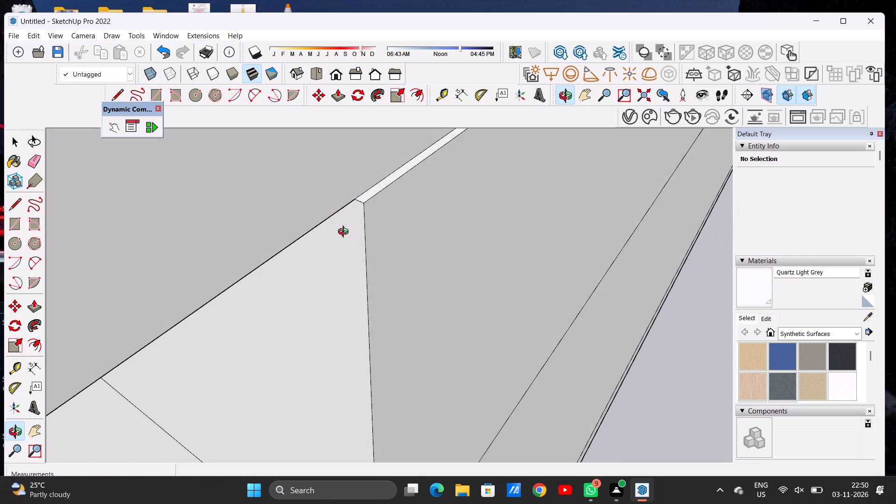
key("p")
left_click(334, 204)
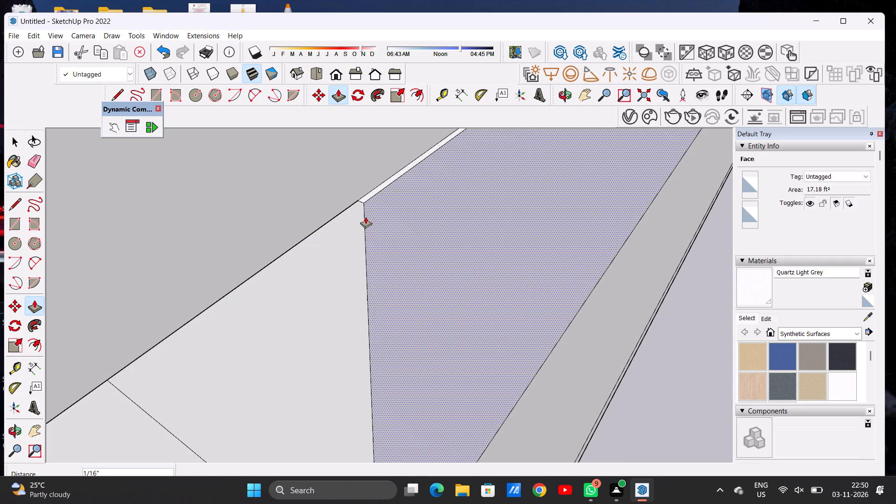
left_click(361, 183)
left_click(364, 205)
key("space")
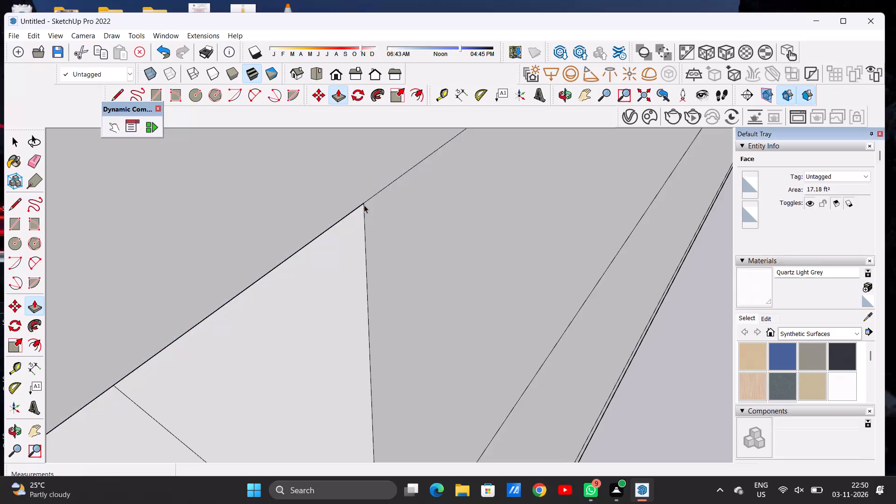
Push/Pull the upper-floor rear wall face about 3/16" so it sits flush with the thin band below it.
type("O")
scroll(333, 272, "down", 19)
scroll(334, 294, "up", 1)
scroll(334, 294, "down", 12)
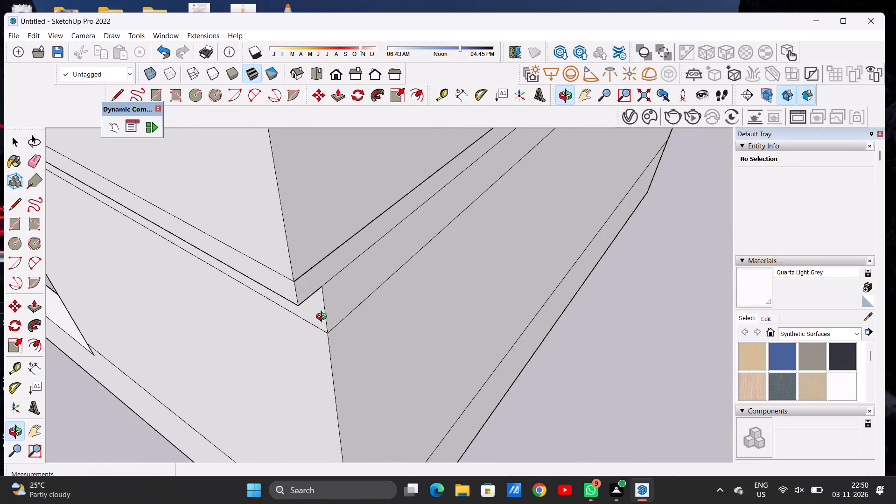
left_click_drag(430, 297, 244, 259)
scroll(334, 325, "down", 7)
scroll(303, 341, "down", 15)
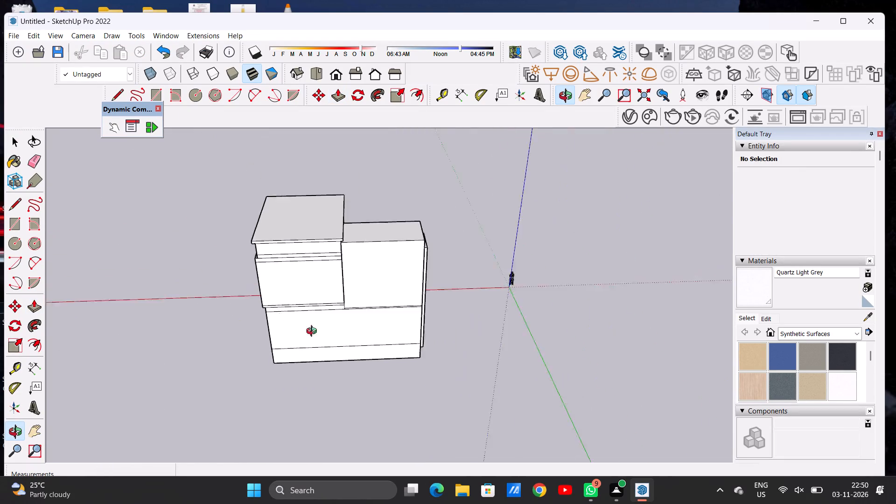
scroll(314, 332, "down", 2)
left_click_drag(368, 348, 329, 275)
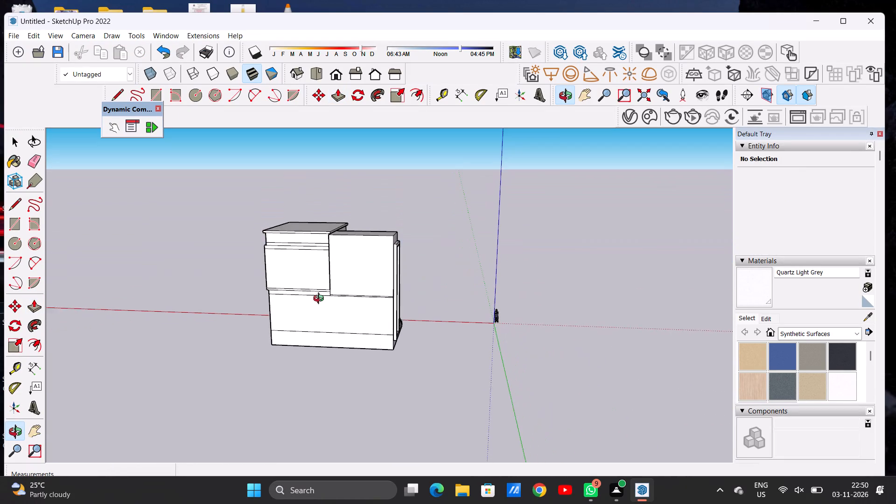
scroll(321, 298, "up", 20)
scroll(321, 298, "up", 8)
left_click_drag(395, 295, 433, 275)
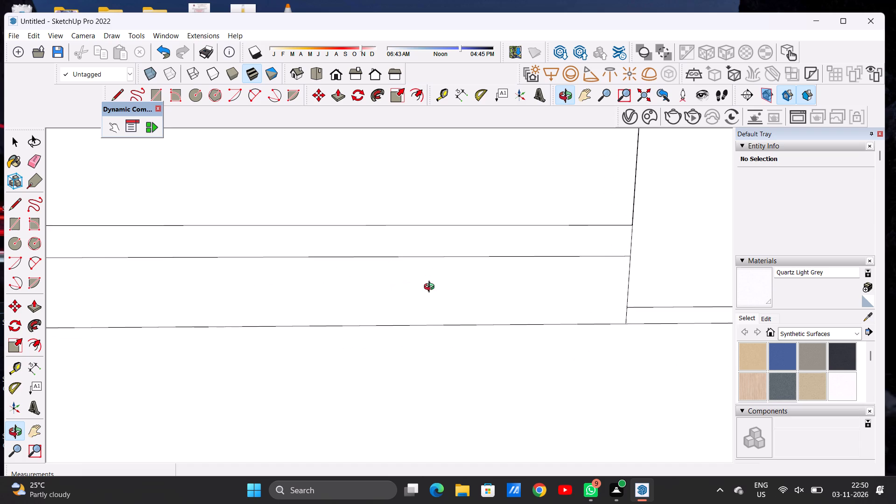
scroll(458, 286, "down", 14)
scroll(307, 264, "up", 13)
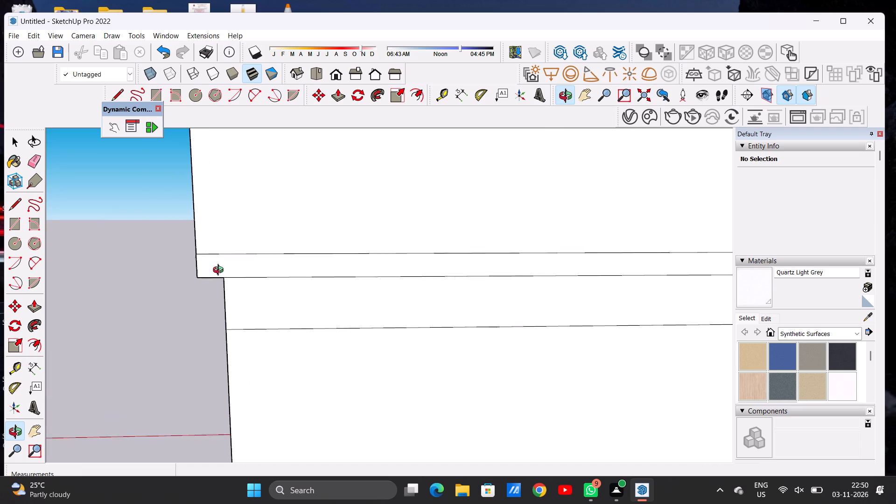
scroll(220, 271, "up", 2)
left_click_drag(225, 299, 327, 213)
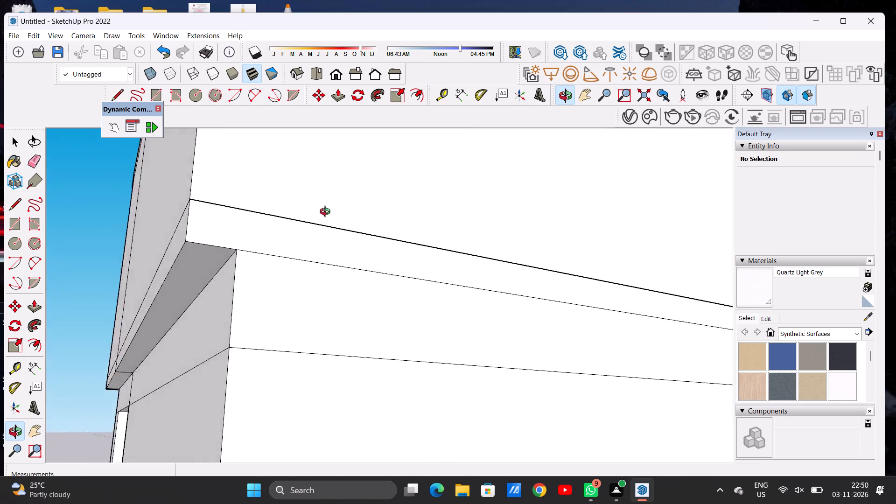
left_click_drag(327, 213, 365, 202)
scroll(240, 177, "up", 14)
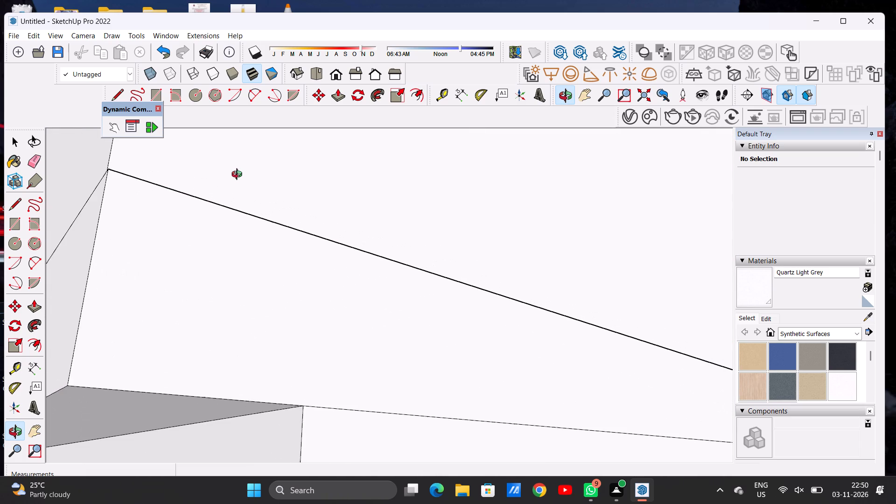
left_click_drag(200, 199, 236, 213)
scroll(232, 203, "up", 5)
key("p")
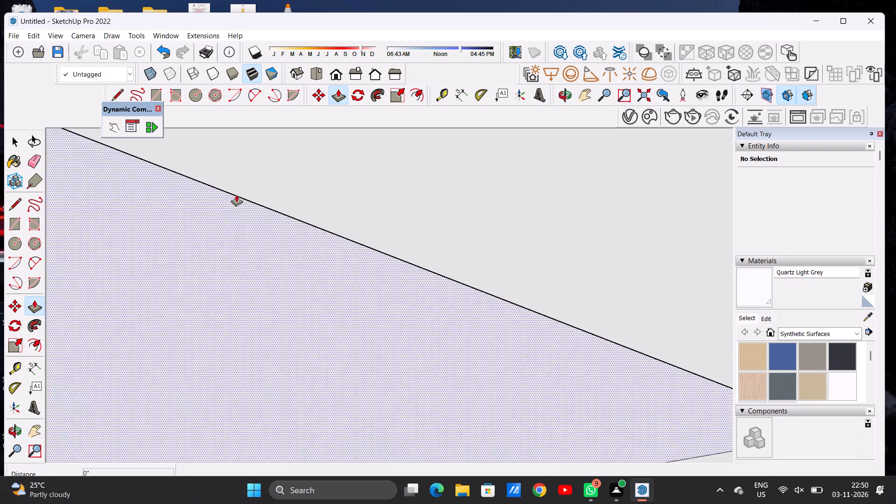
left_click(247, 188)
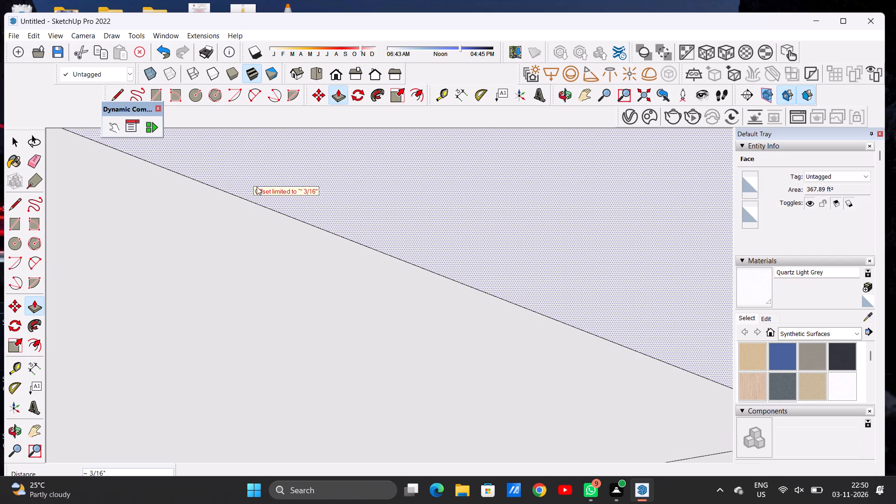
left_click(259, 187)
key("space")
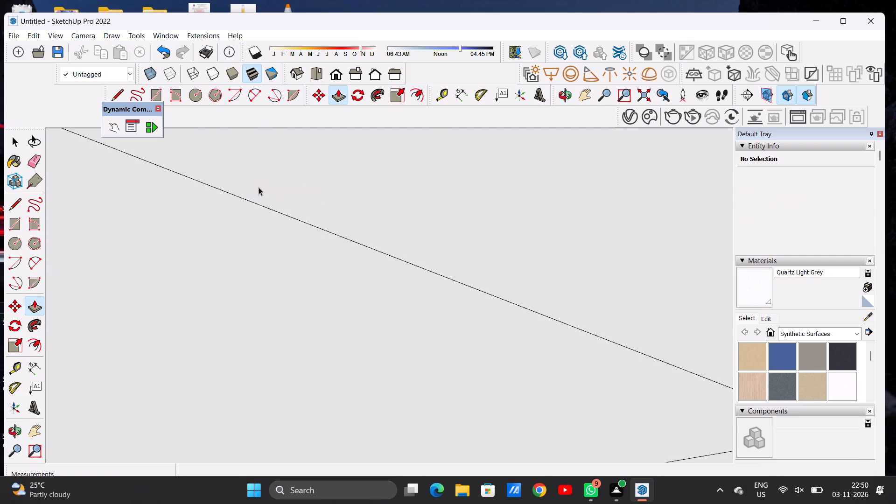
Push/Pull the low base strip along the bottom of the rear wall outward about 17' 1 1/4".
key("o")
scroll(257, 236, "down", 5)
scroll(257, 247, "up", 1)
scroll(257, 251, "down", 6)
scroll(255, 259, "up", 1)
scroll(250, 283, "down", 14)
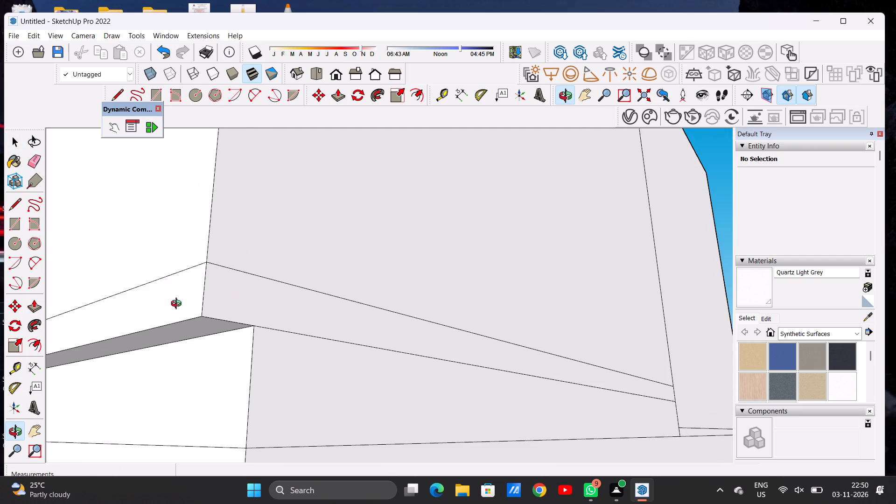
scroll(178, 305, "down", 13)
scroll(266, 309, "up", 1)
scroll(275, 309, "down", 4)
left_click_drag(376, 315, 196, 351)
scroll(281, 351, "down", 7)
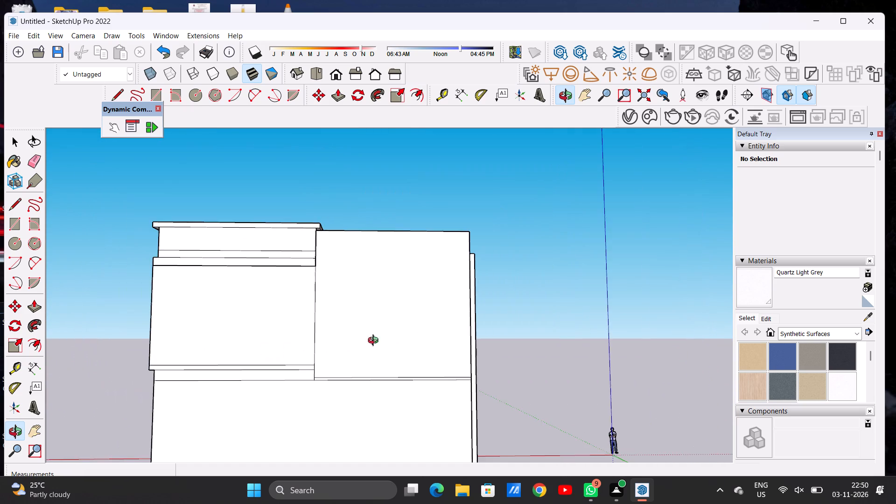
left_click_drag(411, 348, 361, 387)
scroll(408, 299, "down", 14)
left_click_drag(387, 355, 221, 388)
scroll(366, 373, "up", 3)
scroll(370, 373, "down", 1)
scroll(370, 373, "up", 5)
left_click_drag(380, 370, 335, 368)
scroll(357, 367, "up", 4)
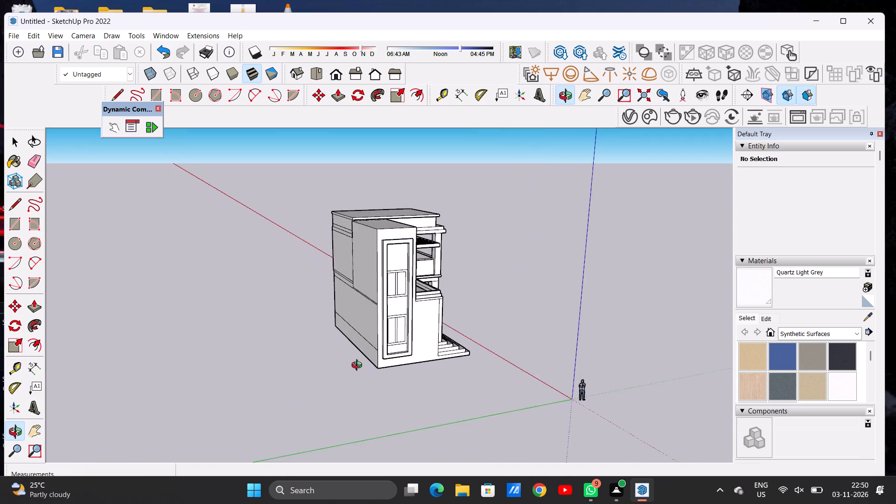
scroll(359, 366, "up", 9)
key("p")
left_click(376, 355)
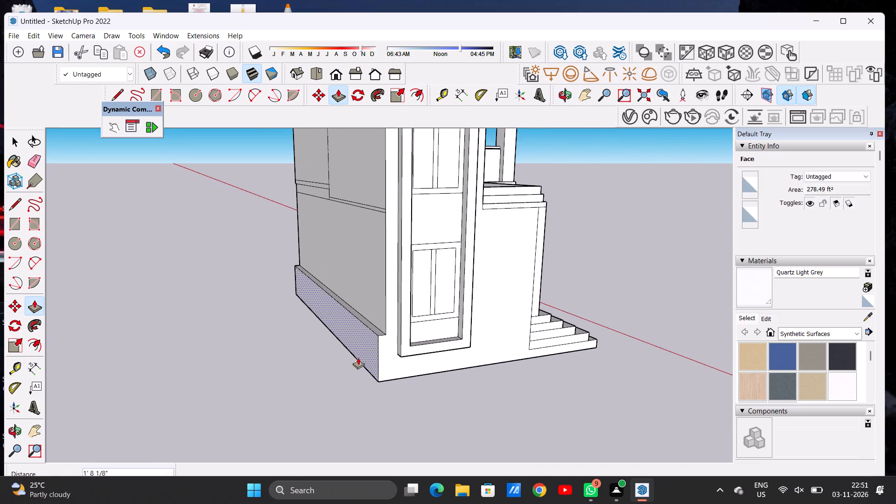
scroll(343, 357, "down", 5)
left_click(273, 377)
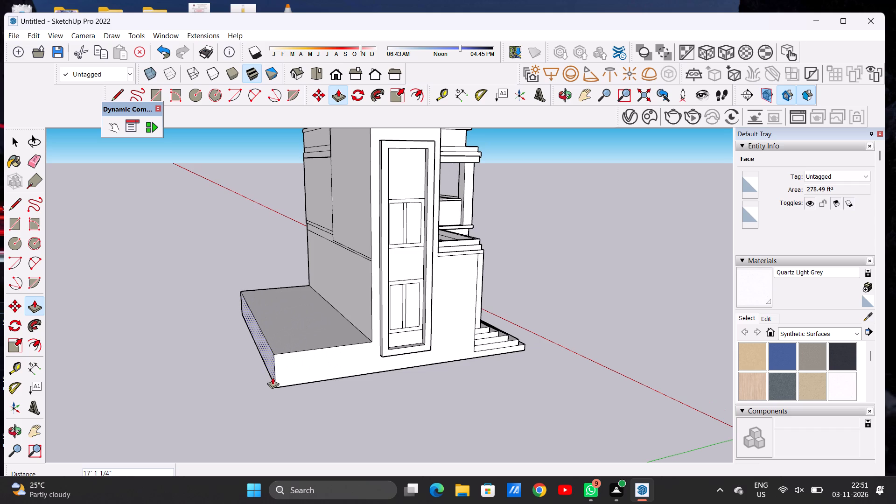
Push/Pull the ground-floor rear wall face outward 17' 1 1/4" so it sits flush with the extended base strip.
left_click(359, 322)
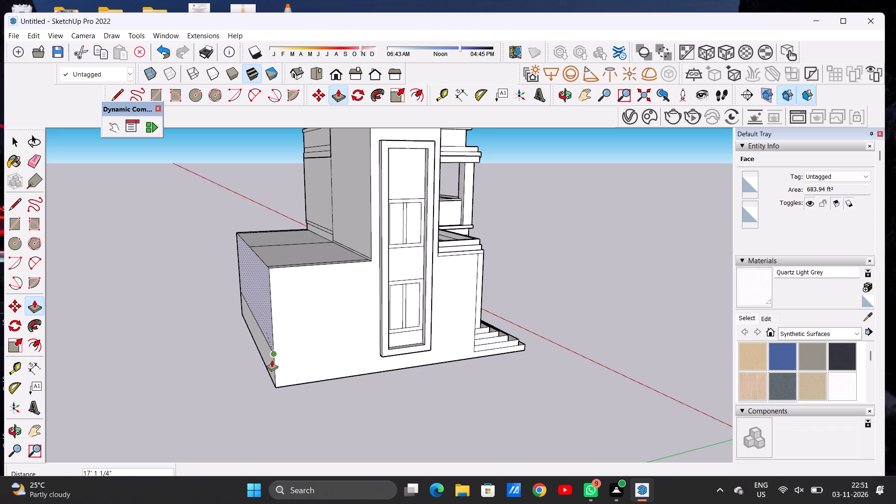
left_click(272, 360)
Push/Pull the upper rear wall face beside the framed side wall outward so it aligns with the extended ground-floor wall.
left_click(364, 242)
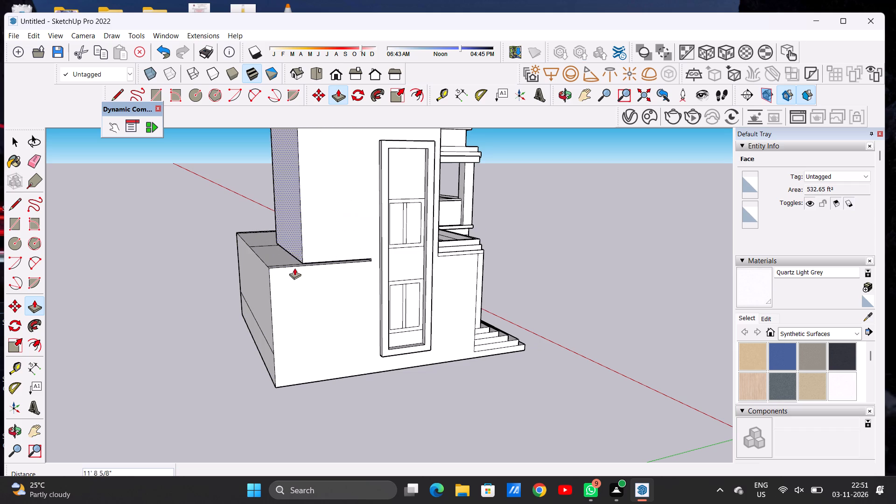
left_click(268, 271)
key("space")
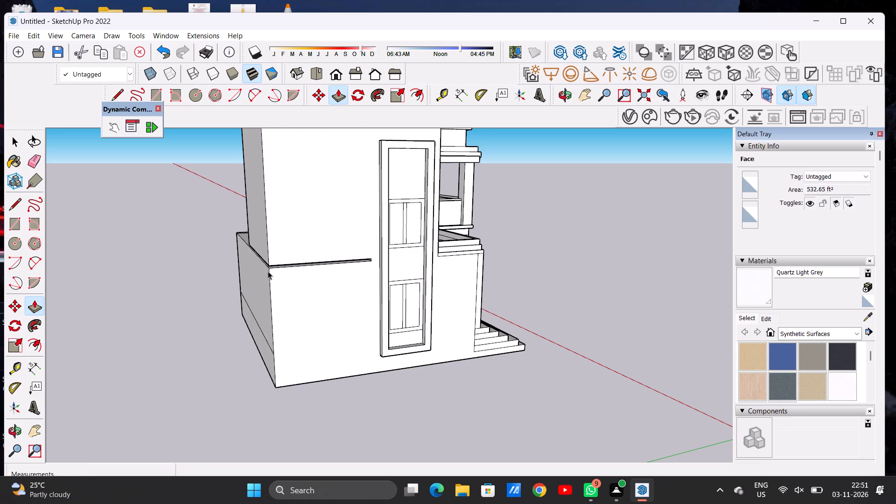
Push/Pull the thin recessed strip between the lower and upper rear walls outward 17' 1 1/4" to close the gap.
key("o")
left_click_drag(271, 252, 331, 327)
scroll(336, 346, "up", 4)
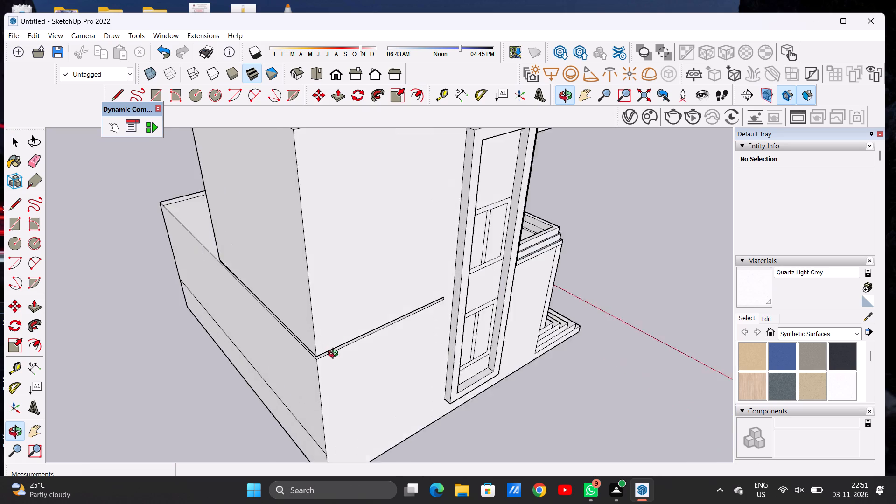
scroll(335, 355, "up", 2)
scroll(335, 355, "down", 1)
scroll(335, 355, "up", 2)
scroll(322, 352, "down", 1)
scroll(322, 352, "up", 13)
left_click_drag(329, 357, 309, 264)
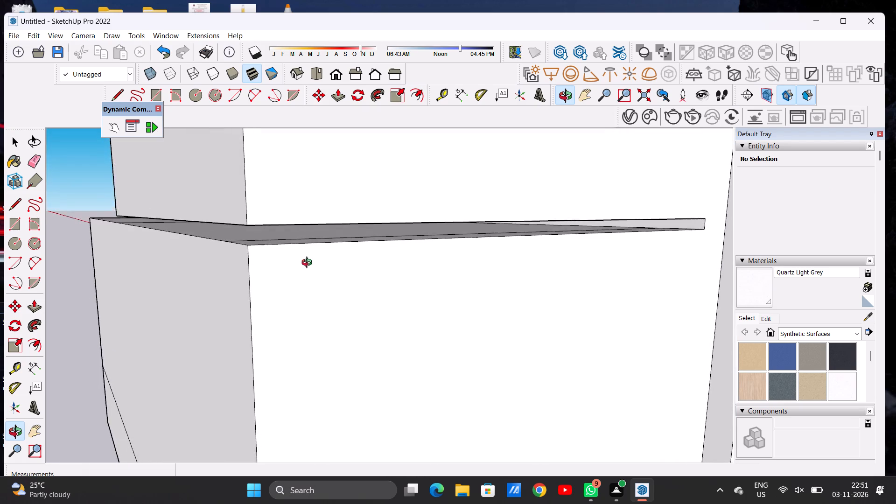
left_click_drag(309, 264, 302, 259)
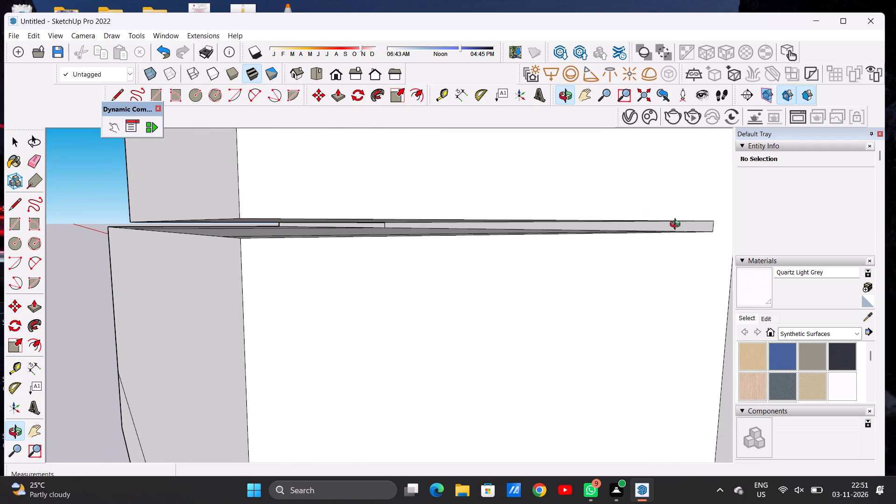
scroll(691, 228, "up", 7)
key("p")
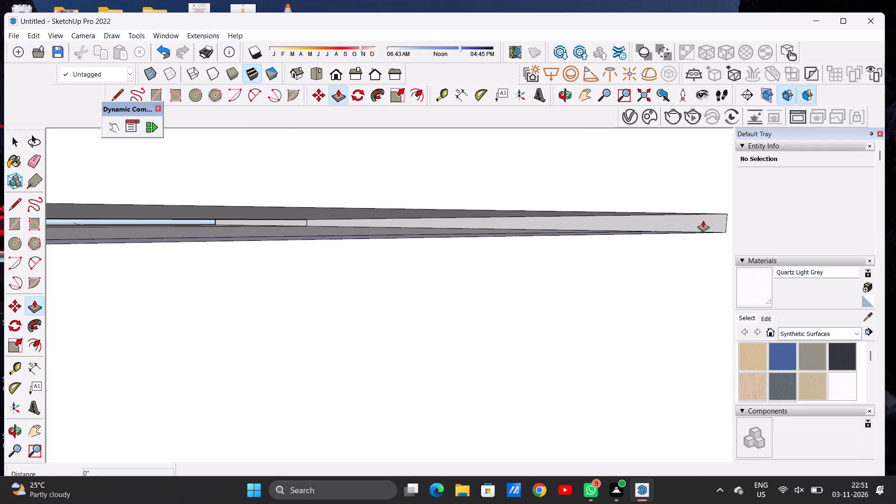
left_click(703, 220)
scroll(539, 245, "down", 17)
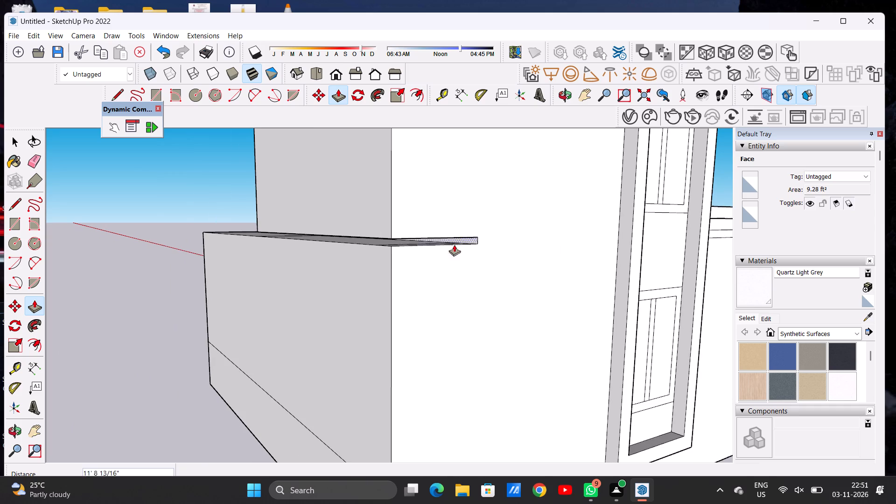
scroll(384, 247, "up", 7)
scroll(398, 252, "up", 15)
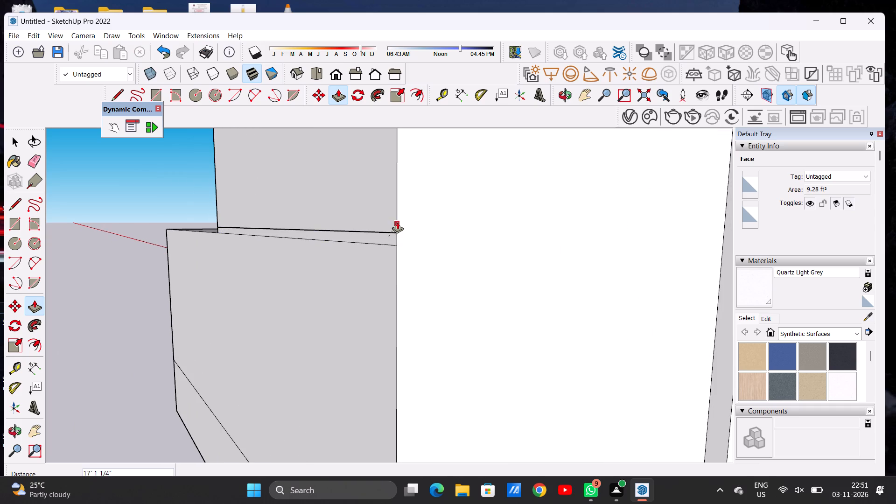
left_click(393, 259)
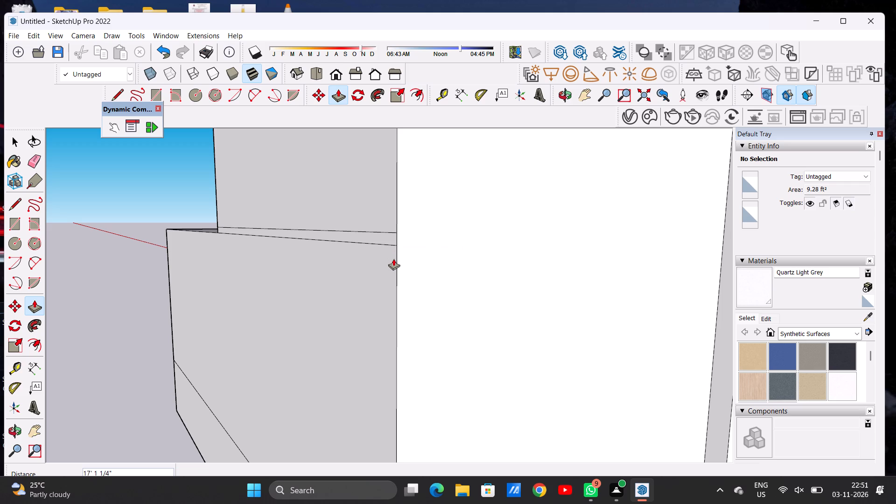
scroll(392, 266, "down", 5)
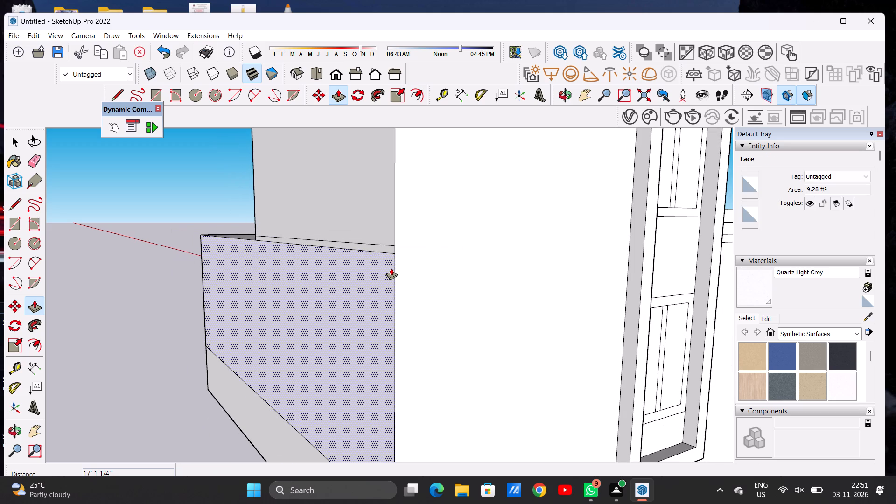
key("space")
Push/Pull the strip beneath the other, still recessed upper rear wall outward 17' 1 1/4" to the extended lower wall face.
scroll(373, 257, "down", 15)
scroll(358, 278, "up", 1)
scroll(361, 274, "down", 5)
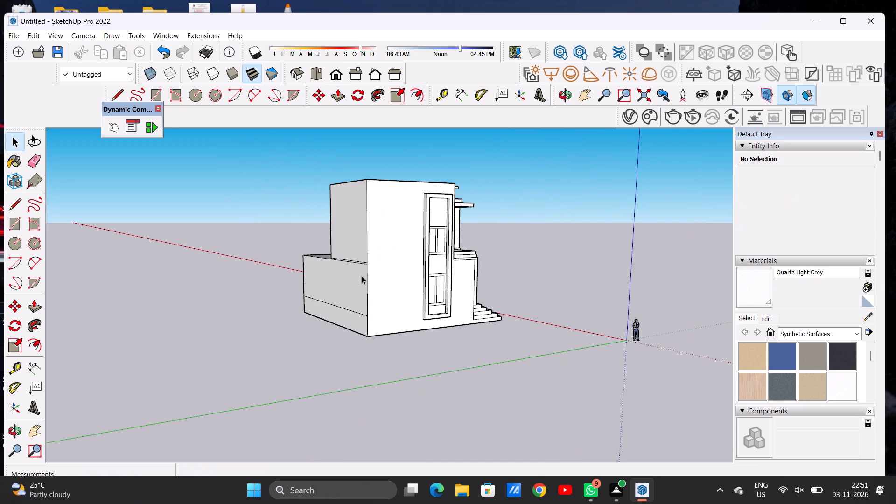
key("o")
left_click_drag(390, 259, 450, 281)
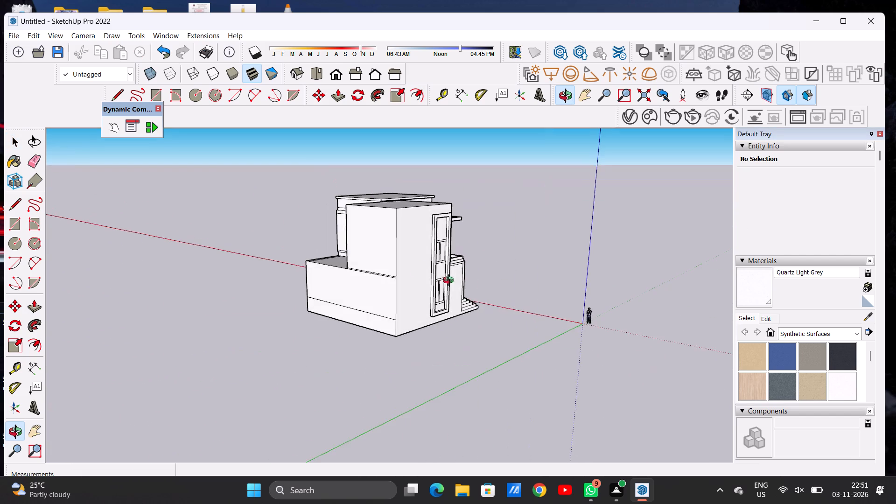
left_click_drag(450, 281, 450, 281)
left_click_drag(318, 264, 510, 271)
left_click_drag(367, 267, 588, 271)
scroll(420, 256, "up", 2)
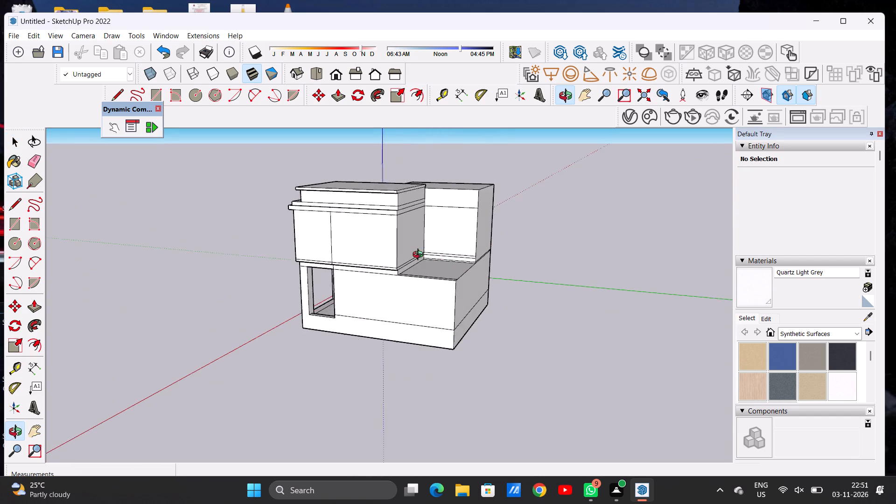
scroll(420, 256, "up", 4)
left_click_drag(404, 251, 383, 315)
scroll(383, 325, "up", 7)
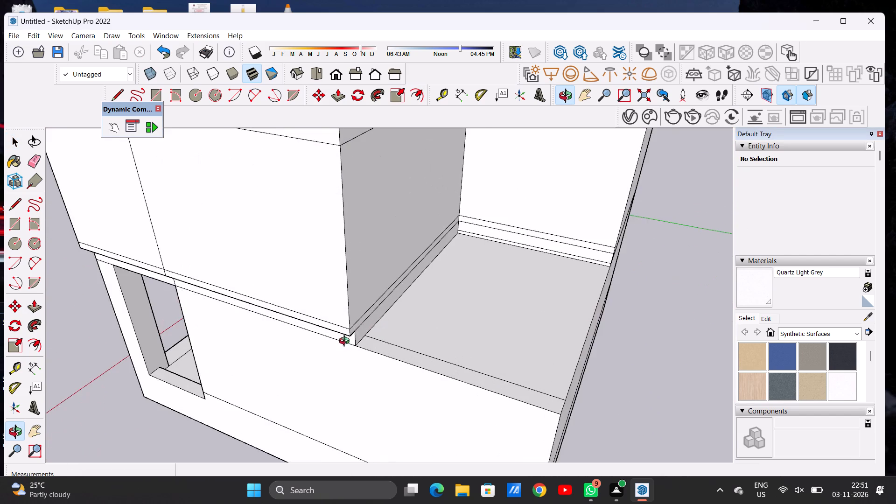
scroll(346, 342, "down", 1)
scroll(346, 342, "up", 8)
scroll(363, 336, "down", 1)
scroll(363, 336, "up", 1)
scroll(363, 336, "down", 1)
scroll(363, 336, "up", 1)
scroll(363, 336, "down", 1)
scroll(363, 336, "up", 1)
scroll(315, 318, "down", 13)
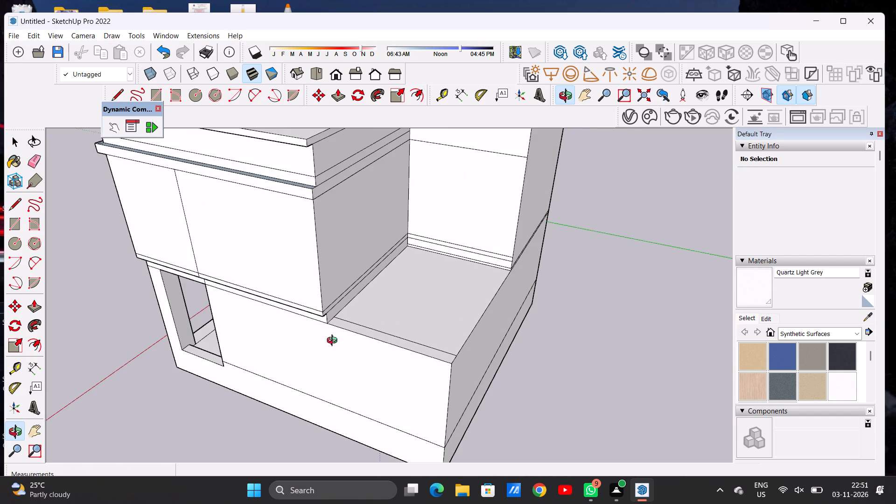
scroll(334, 342, "up", 11)
key("p")
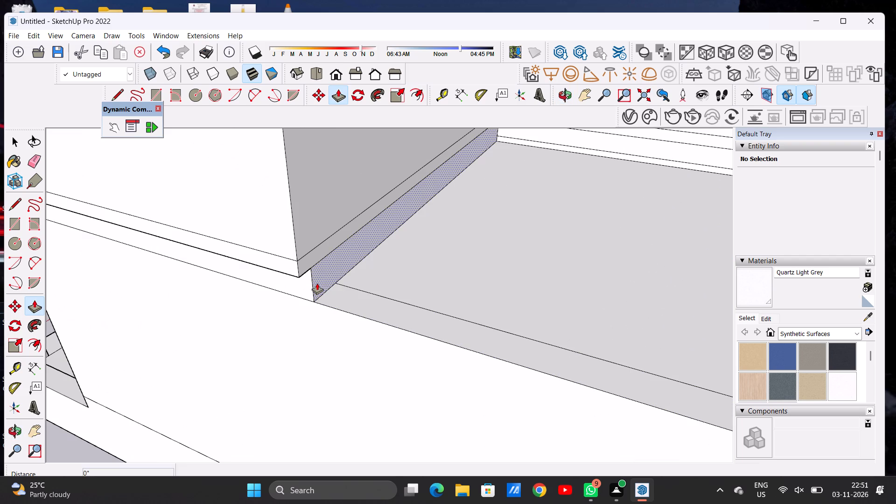
left_click(317, 283)
scroll(352, 303, "down", 2)
scroll(352, 303, "up", 1)
scroll(352, 303, "down", 12)
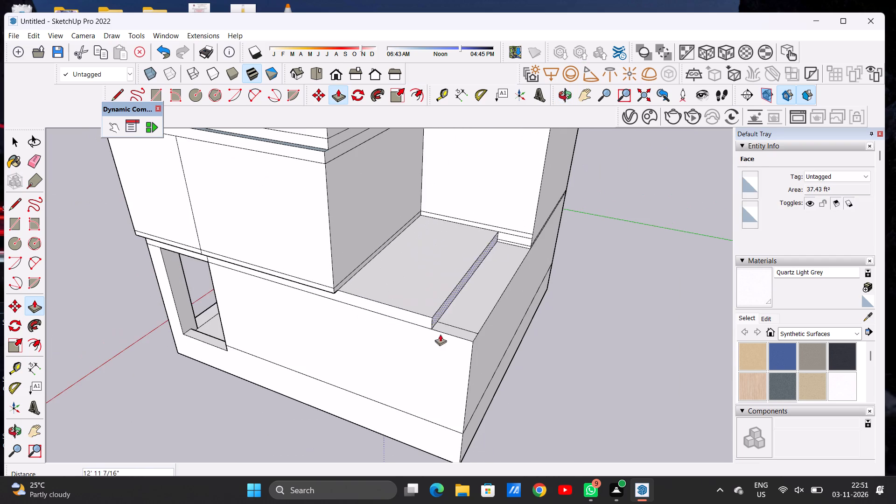
scroll(468, 337, "up", 9)
left_click(476, 350)
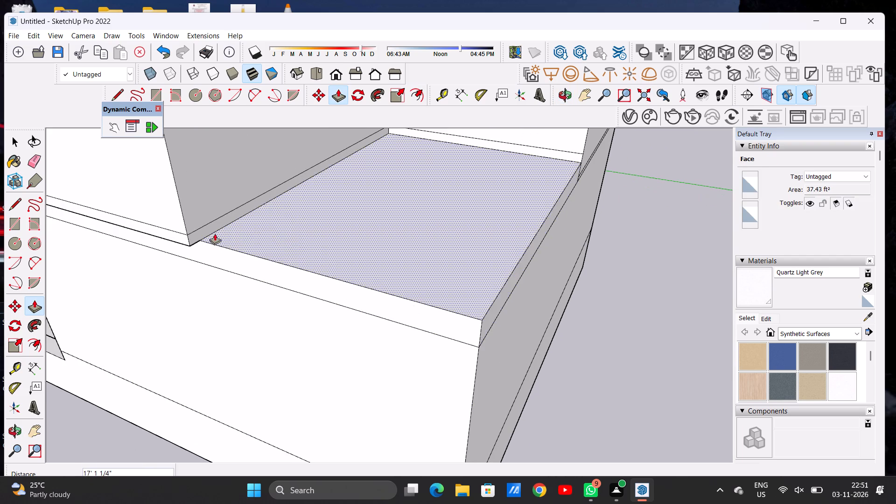
Push/Pull the thin band at the bottom of the recessed upper rear wall outward 17' 1 1/4".
scroll(198, 234, "up", 7)
left_click(186, 238)
scroll(337, 250, "down", 3)
scroll(337, 250, "up", 1)
scroll(337, 250, "down", 10)
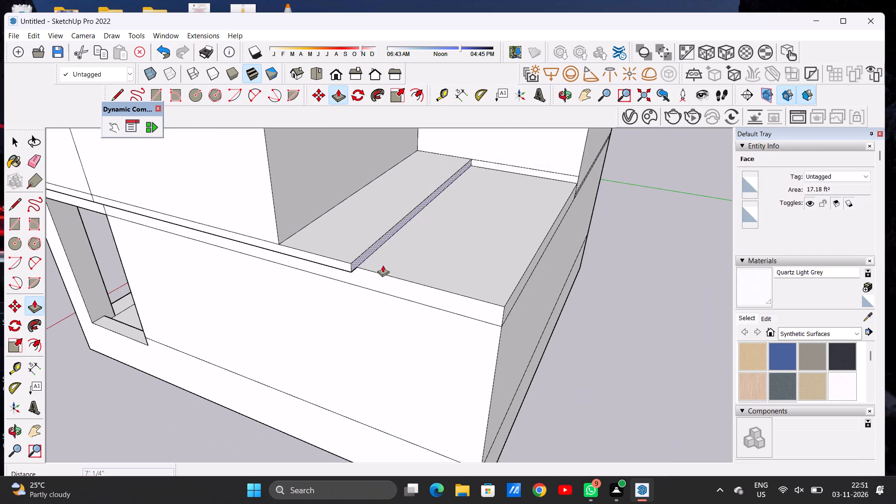
left_click(503, 329)
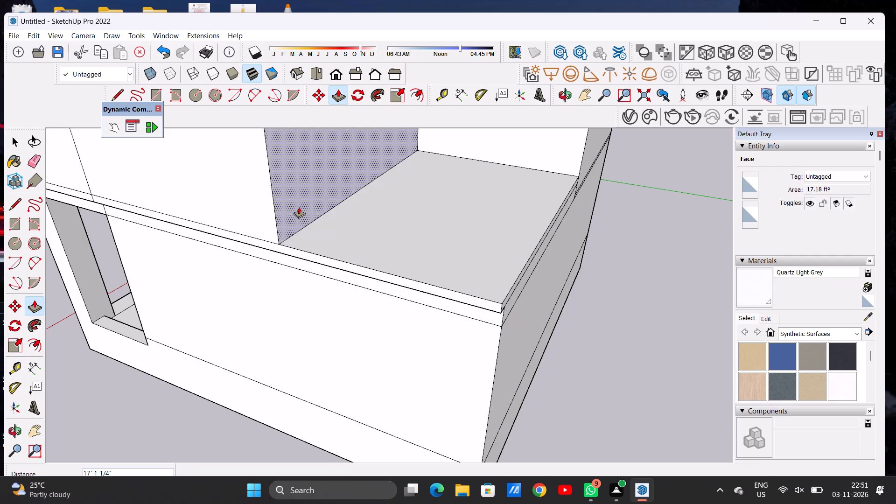
Push/Pull the remaining recessed upper rear wall face outward 17' 1 1/4" so it sits flush with the band below.
left_click(299, 207)
left_click(499, 309)
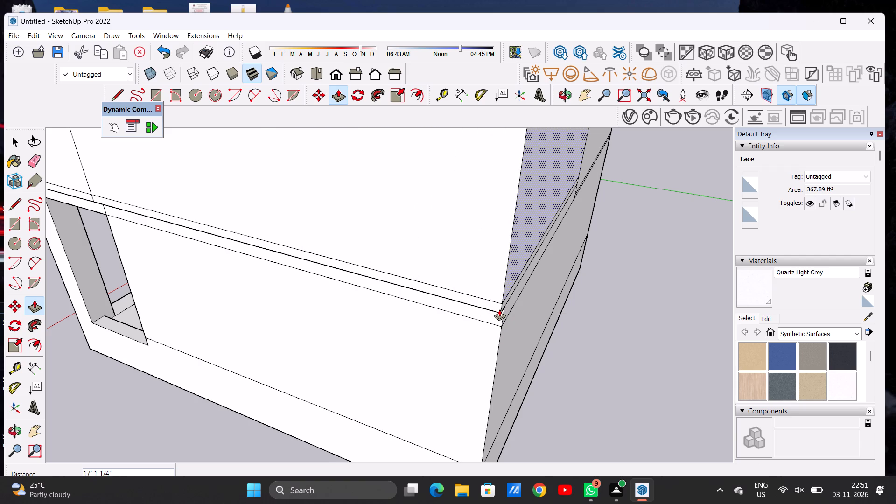
key("space")
Draw a rectangle about 31' 7 9/16" by 11' 11 1/2" on the blank side wall beside the tall window frame, starting near its bottom edge.
type("O")
left_click_drag(512, 307, 382, 257)
scroll(342, 272, "up", 1)
scroll(342, 273, "down", 1)
scroll(342, 273, "up", 1)
scroll(342, 273, "down", 2)
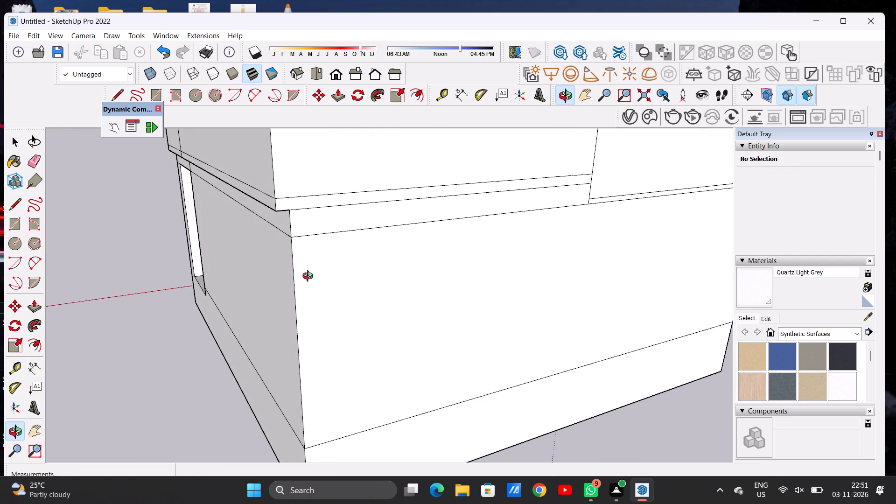
scroll(306, 277, "down", 7)
scroll(305, 289, "down", 14)
scroll(336, 282, "up", 2)
scroll(340, 281, "down", 2)
left_click_drag(483, 265, 320, 257)
left_click_drag(486, 257, 375, 256)
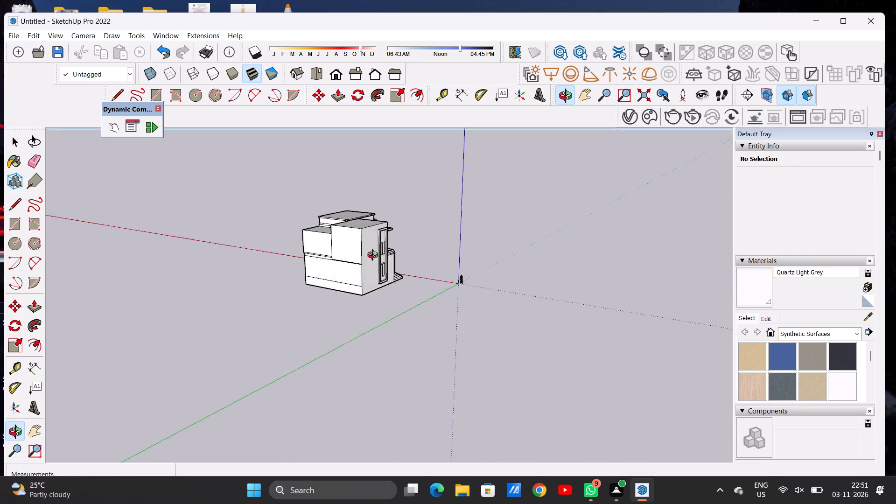
left_click_drag(375, 256, 289, 256)
left_click_drag(437, 259, 351, 246)
scroll(361, 245, "up", 13)
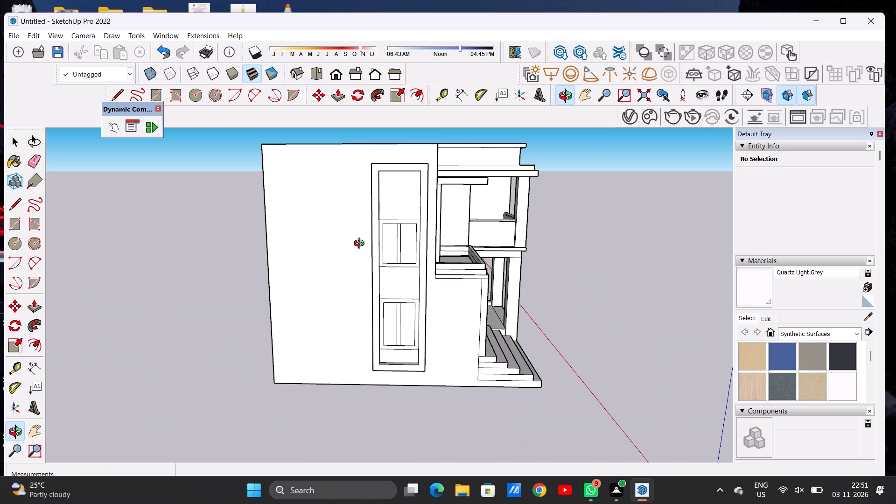
scroll(361, 245, "down", 13)
scroll(348, 259, "up", 10)
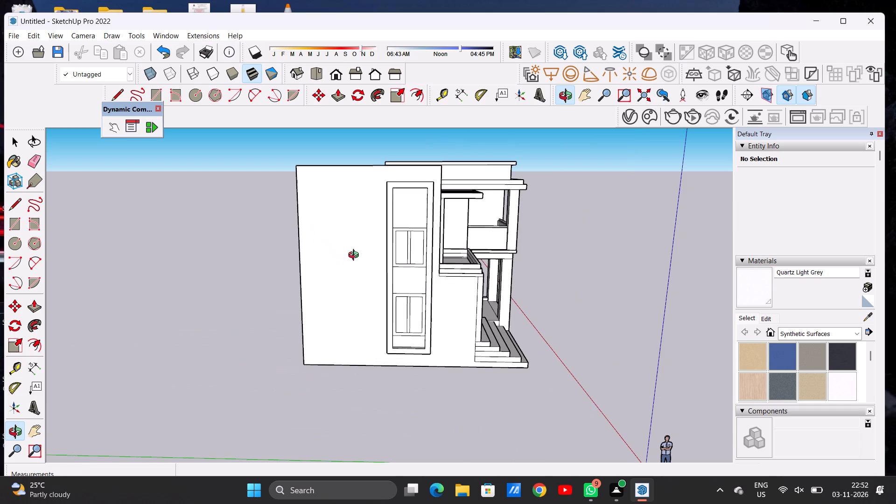
key("r")
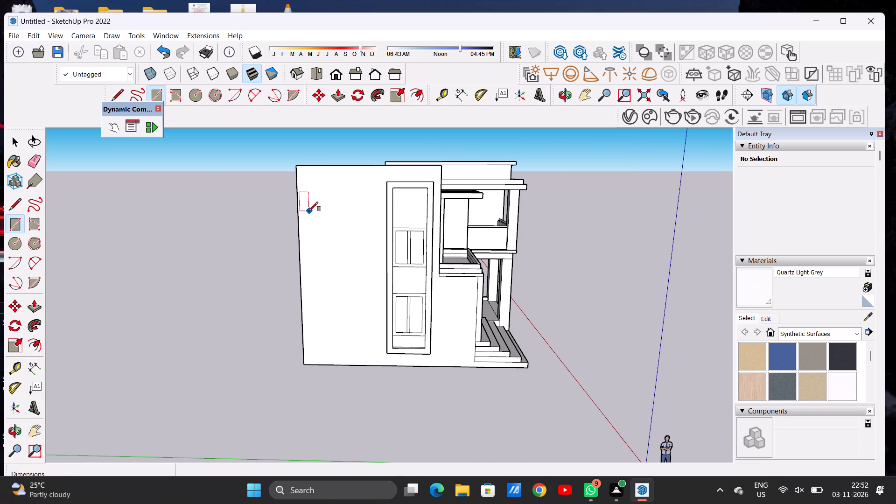
left_click(317, 361)
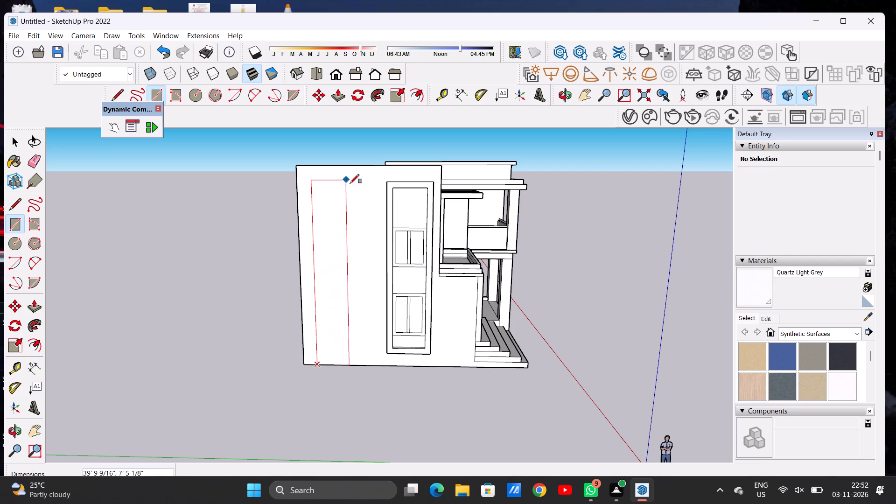
left_click(370, 222)
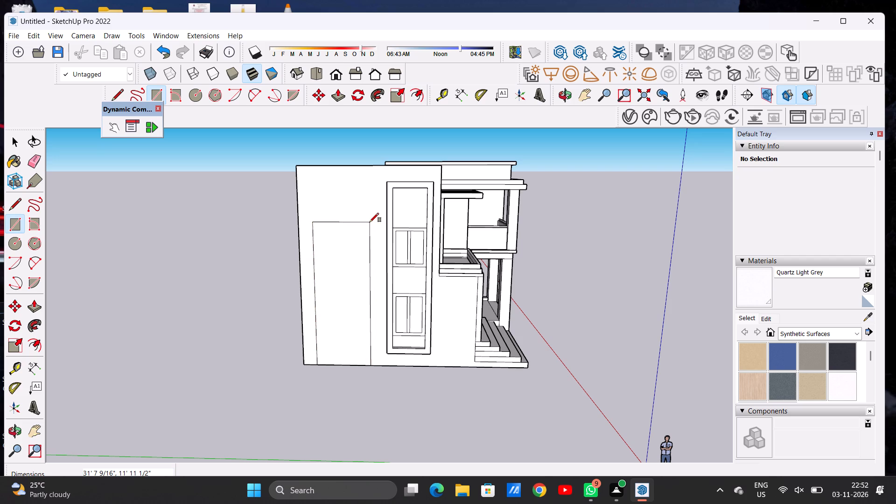
key("space")
Offset the new side-wall rectangle's outline inward by about 1' 10 5/8".
type("O")
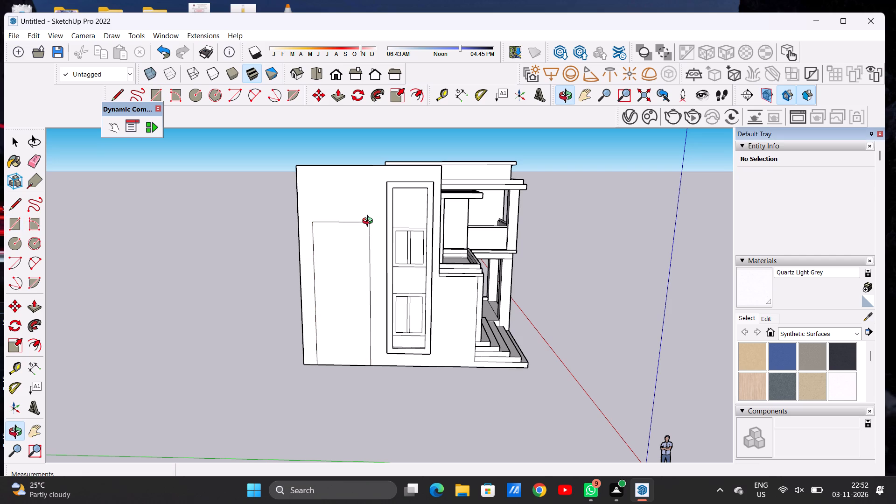
key("f")
left_click(322, 228)
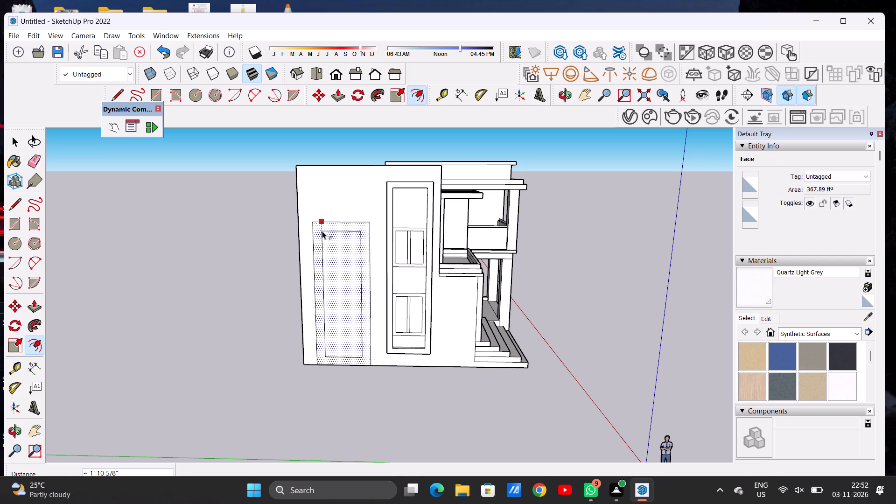
key("space")
Draw a shallow rectangle 11' 11 1/2" wide directly above the side-wall outline, spanning its top corners.
type("L")
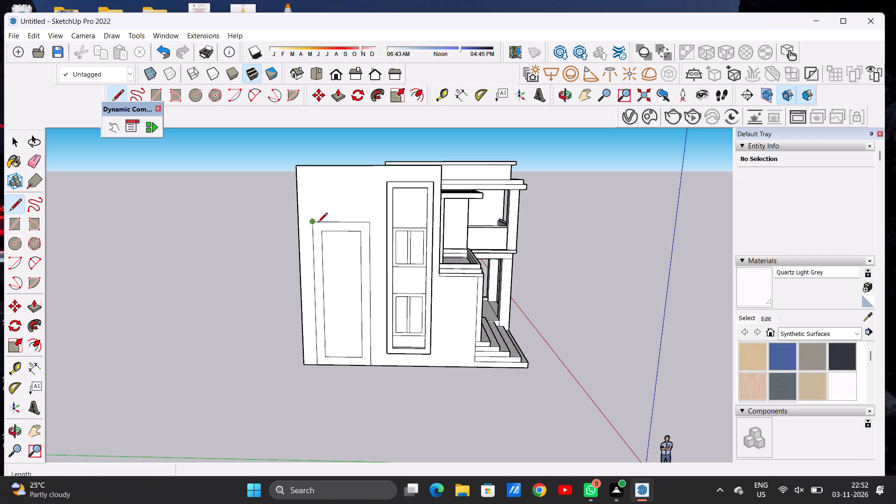
scroll(318, 223, "up", 1)
key("space")
type("R")
scroll(318, 223, "up", 6)
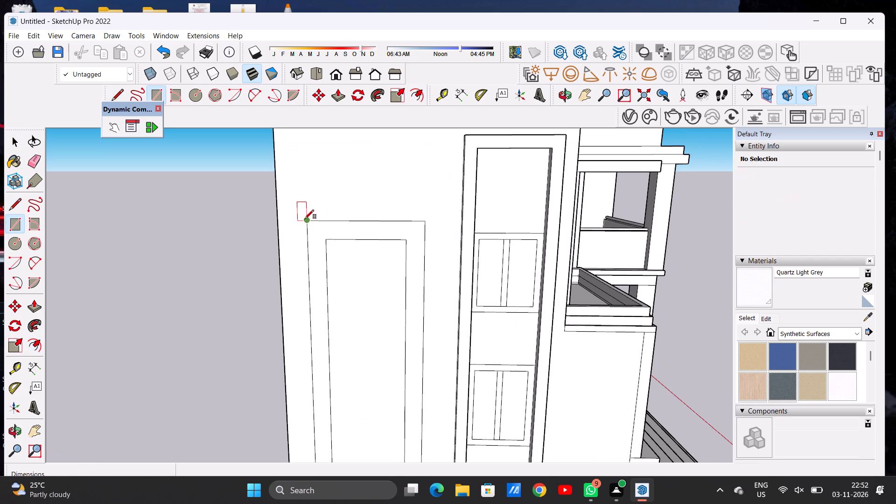
left_click(305, 219)
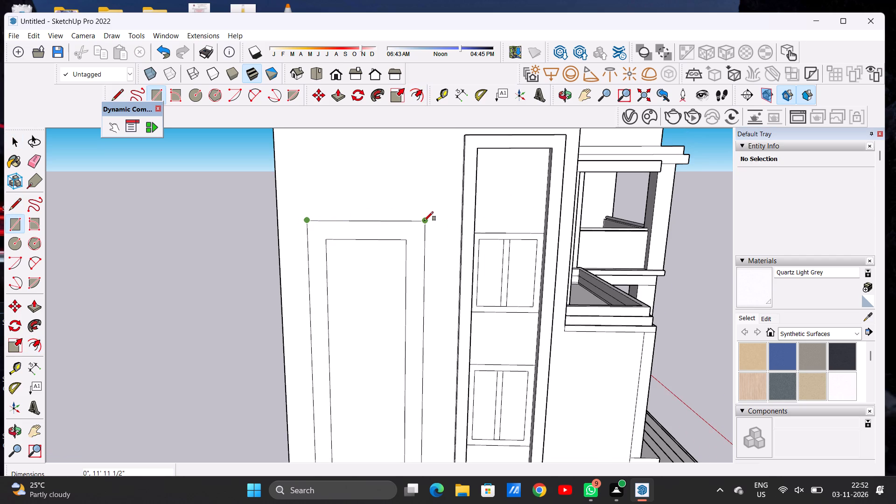
left_click(424, 221)
left_click(426, 198)
key("space")
Erase the dividing edge between the shallow top rectangle and the new side-wall outline to merge them into one taller frame.
key("e")
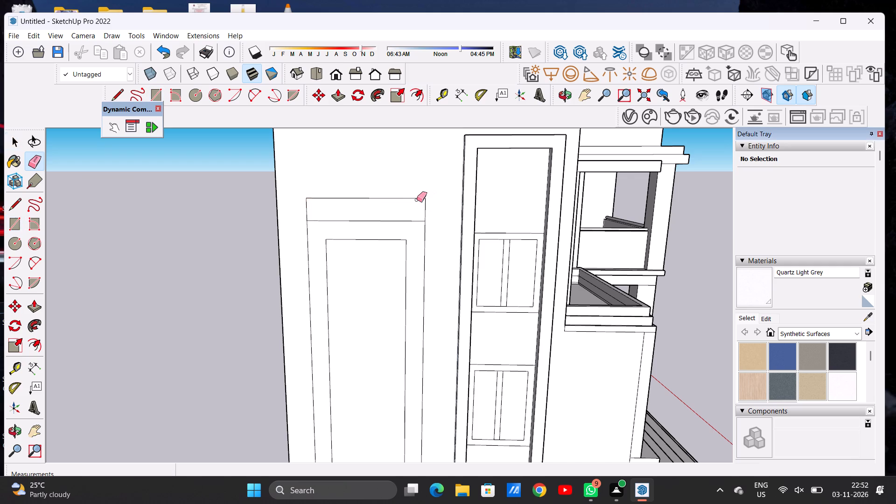
left_click_drag(397, 218, 399, 226)
key("space")
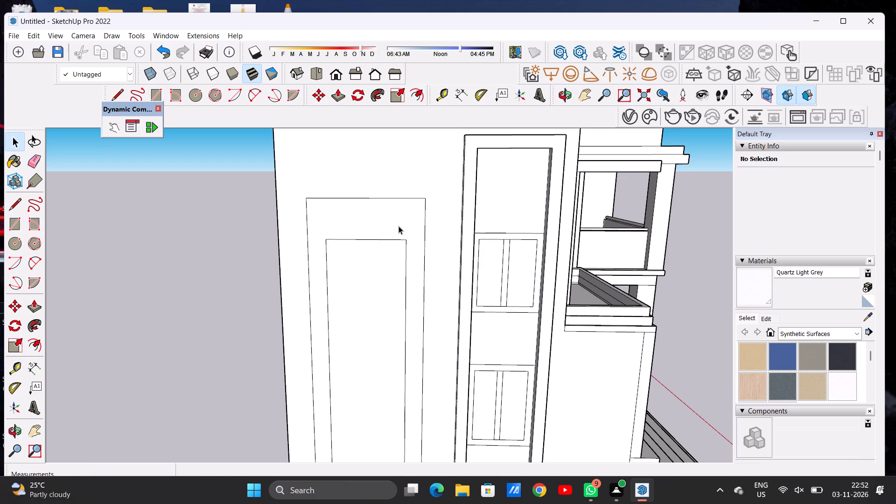
key("space")
Examine the whole side wall from farther away, comparing the new frame outline with the existing tall window frame.
scroll(371, 254, "down", 7)
scroll(369, 255, "up", 1)
scroll(374, 255, "down", 7)
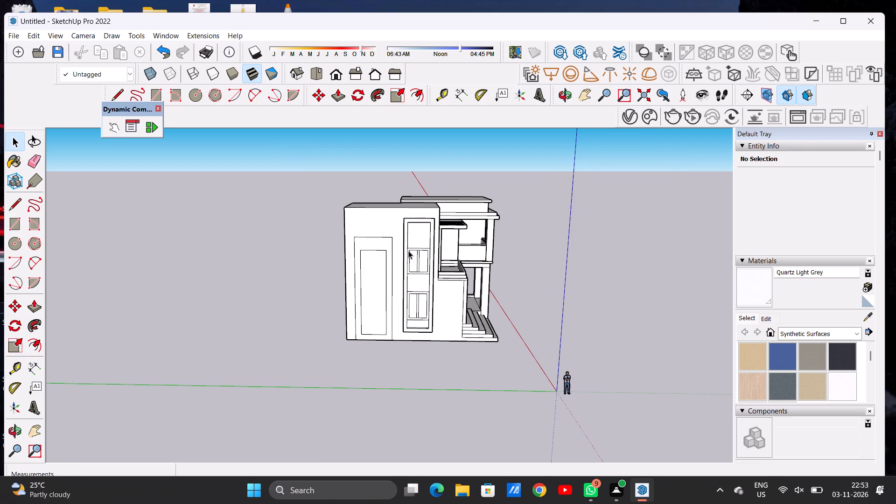
left_click(408, 251)
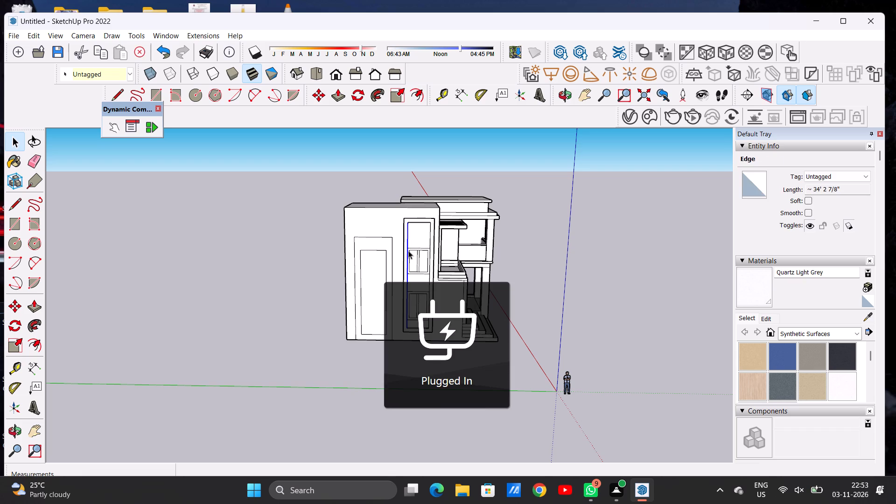
scroll(420, 288, "down", 11)
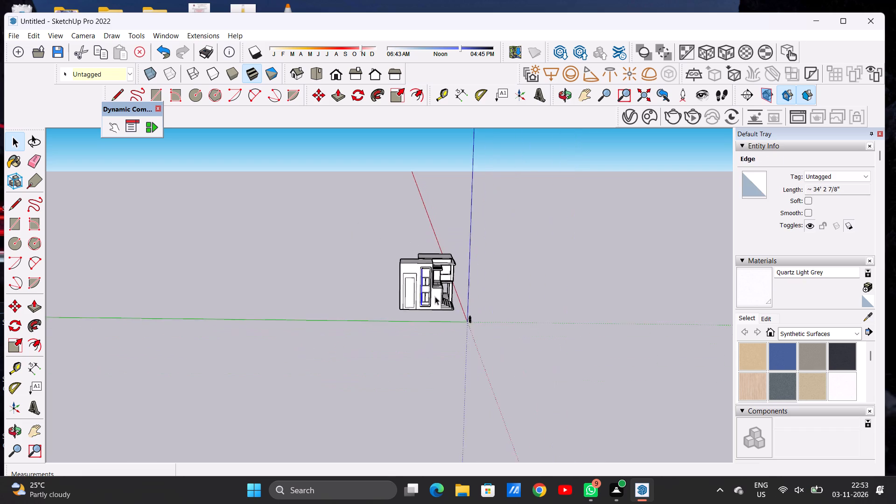
scroll(420, 290, "up", 1)
scroll(420, 290, "down", 2)
scroll(420, 290, "up", 20)
left_click(217, 267)
scroll(400, 271, "down", 8)
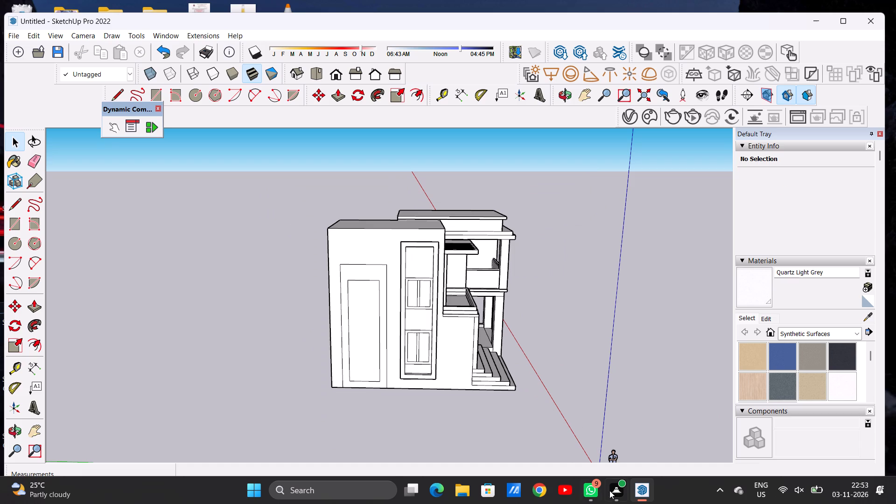